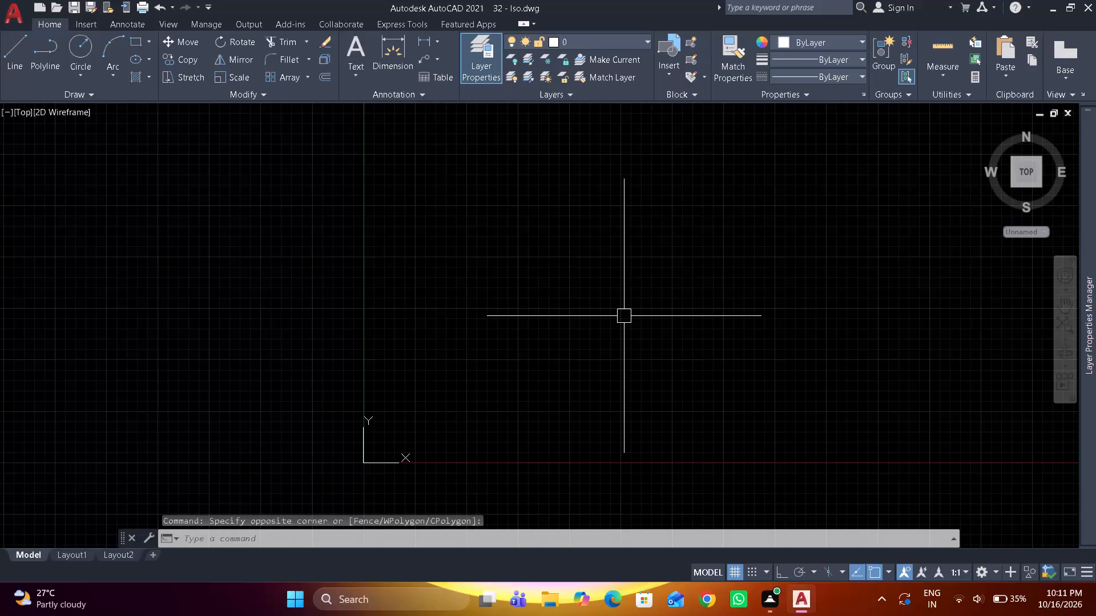
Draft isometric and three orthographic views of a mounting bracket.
Regenerate the drawing model.
text(re)
key(space)
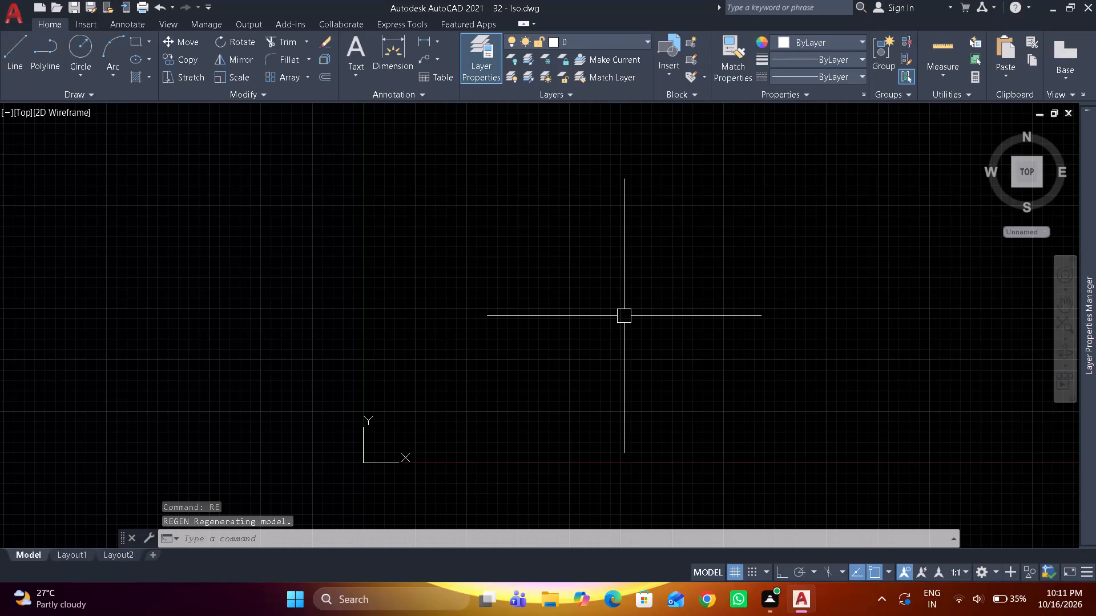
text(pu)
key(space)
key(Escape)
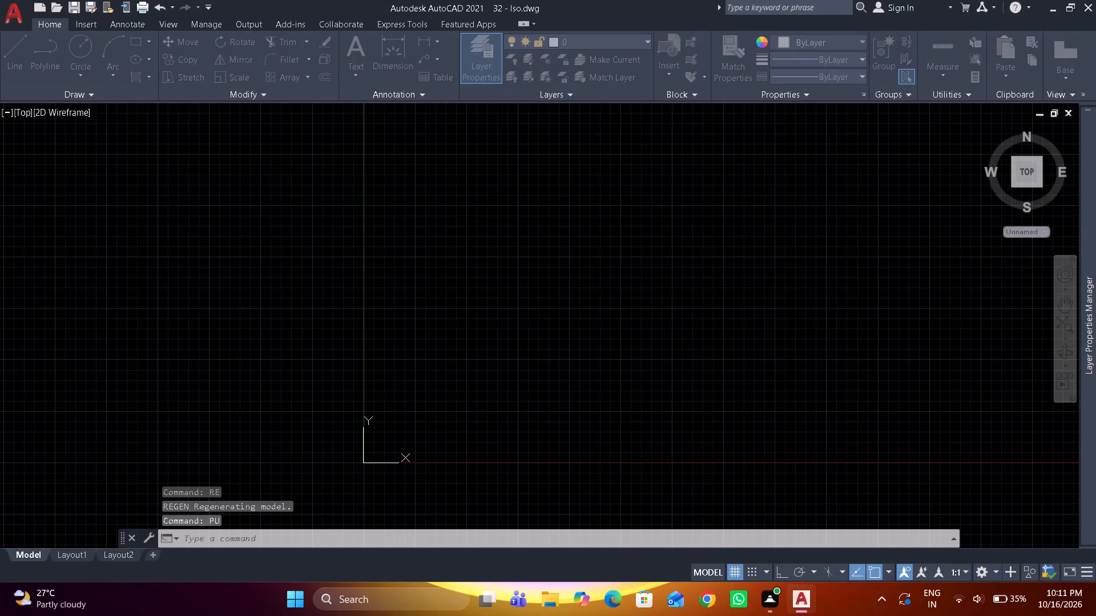
Turn on the command log file with LOGFILEON.
text(log)
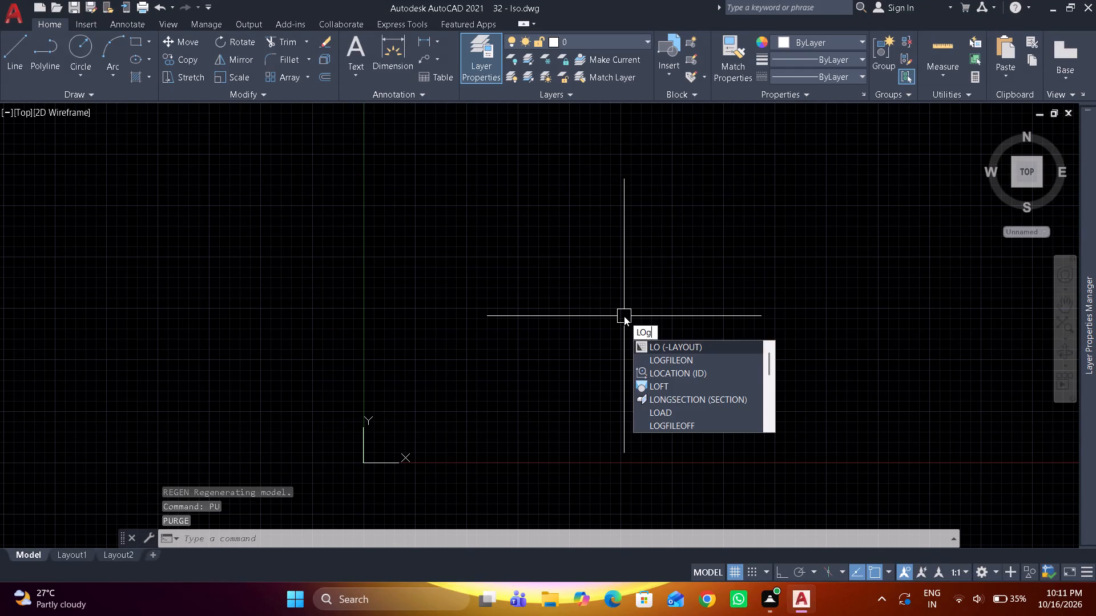
key(space)
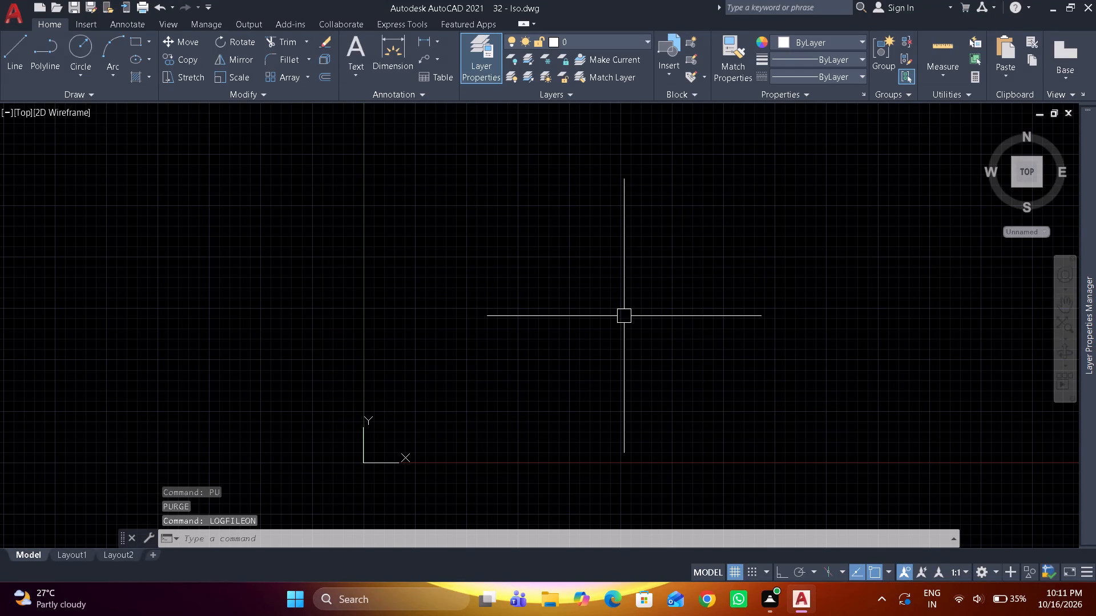
Enable isometric drafting on the left isoplane.
middle_drag(504, 402, 481, 417)
scroll(413, 449, up, 2)
middle_drag(413, 449, 422, 434)
middle_drag(426, 430, 567, 256)
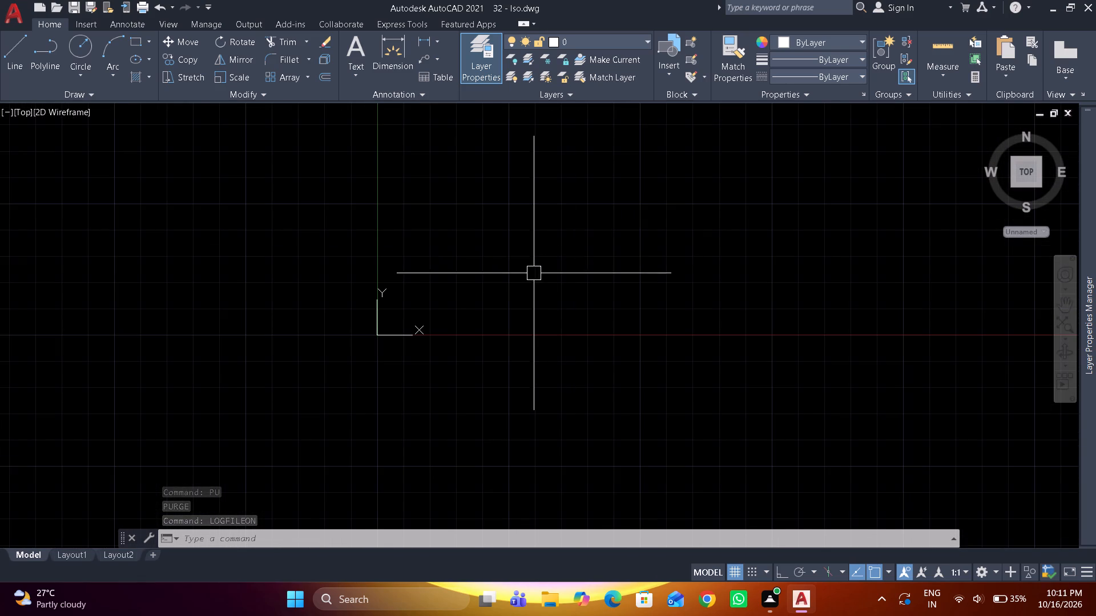
scroll(533, 273, up, 2)
middle_drag(510, 275, 469, 343)
scroll(483, 327, down, 3)
middle_drag(493, 319, 491, 319)
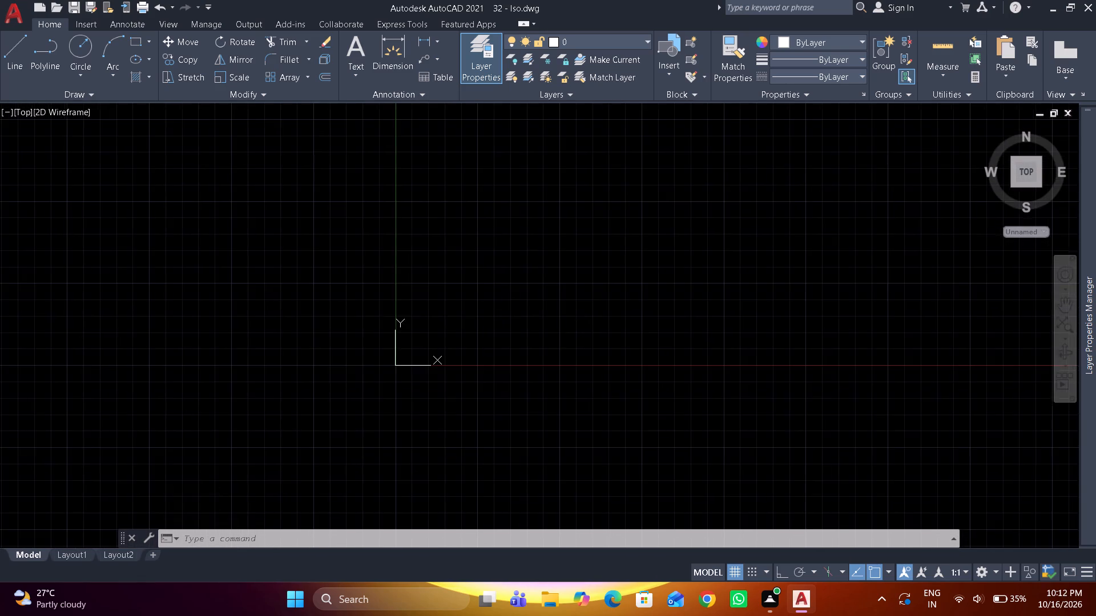
middle_drag(491, 319, 440, 362)
text(iso)
key(space)
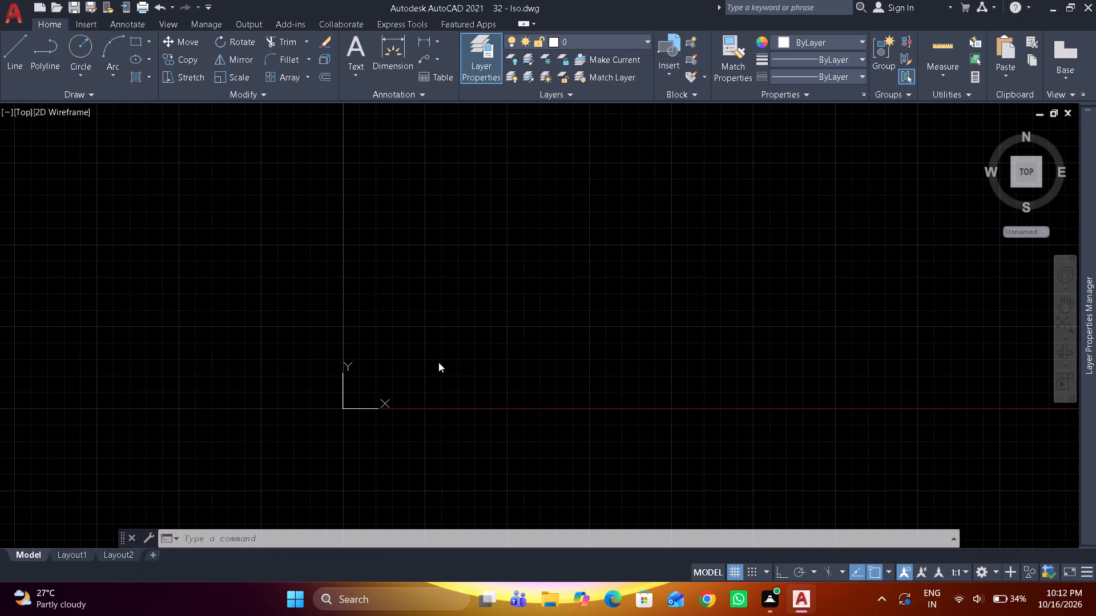
drag(484, 414, 438, 362)
With Ortho on, draw a closed 75 by 15 parallelogram of lines as the block's left isometric face.
middle_drag(471, 321, 457, 336)
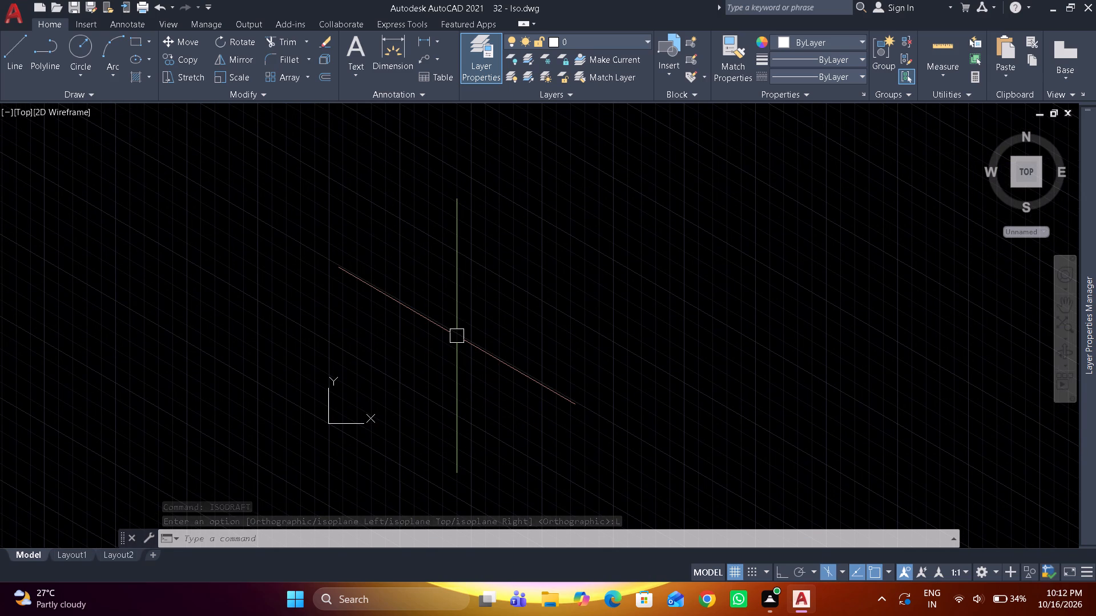
text(l)
key(space)
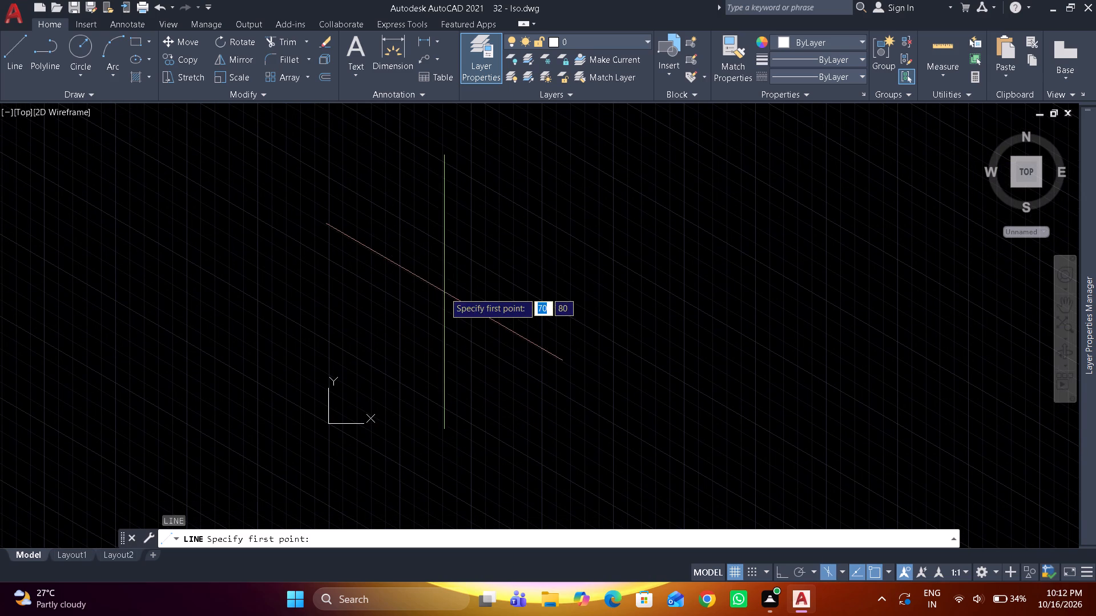
click(444, 292)
key(F8)
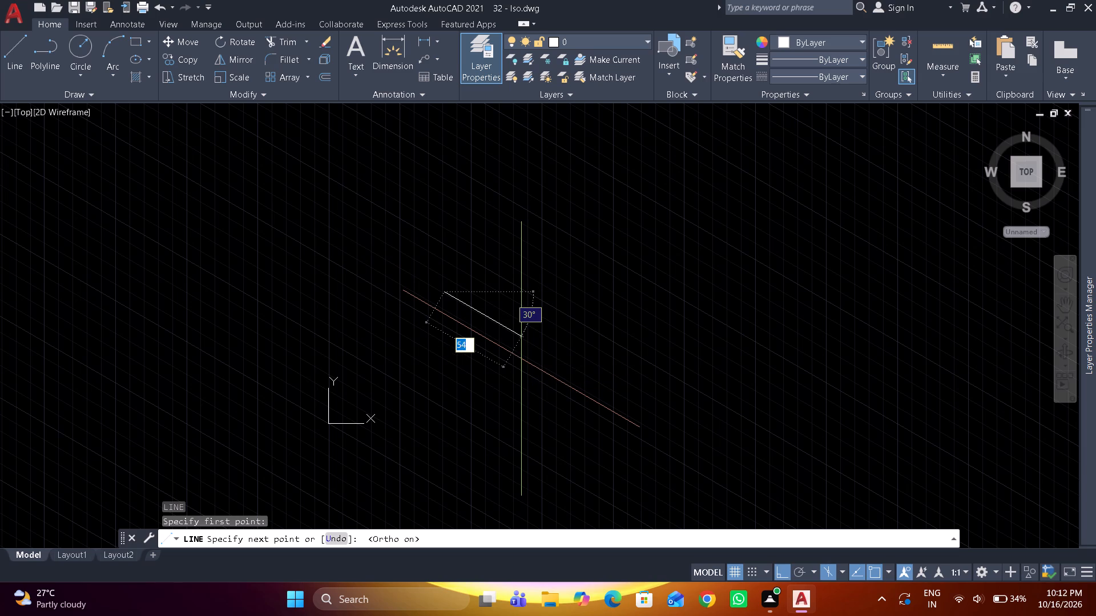
text(75)
key(Return)
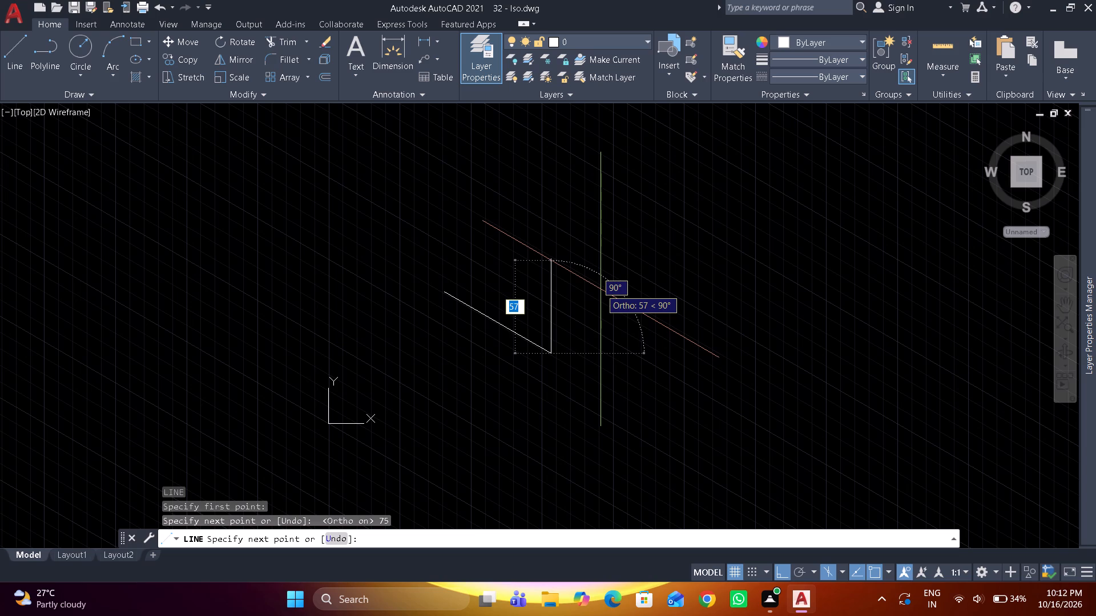
text(15)
key(Return)
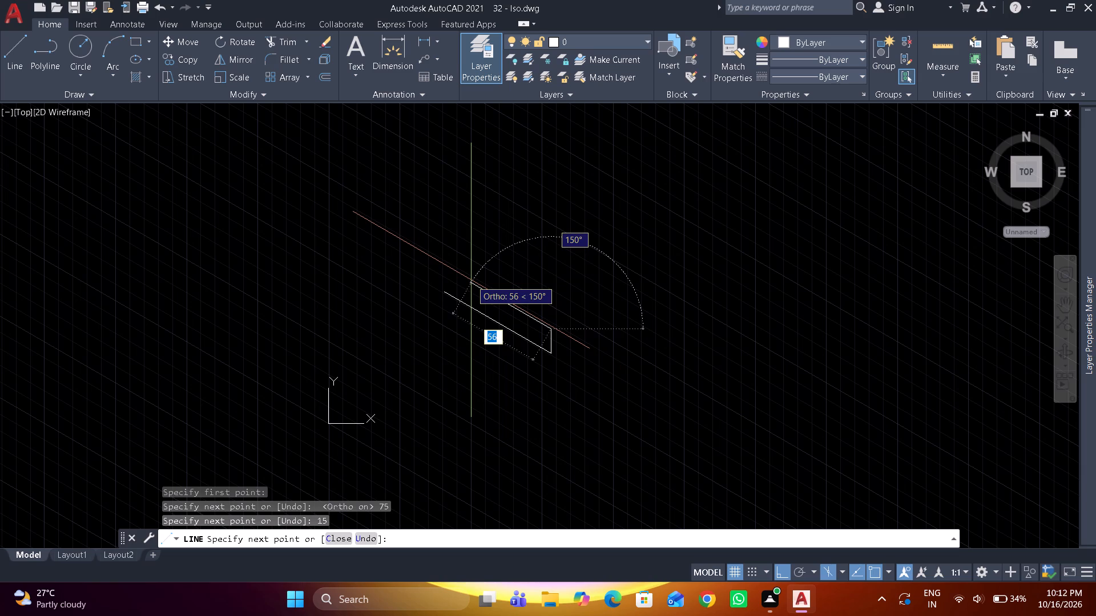
text(75)
key(Return)
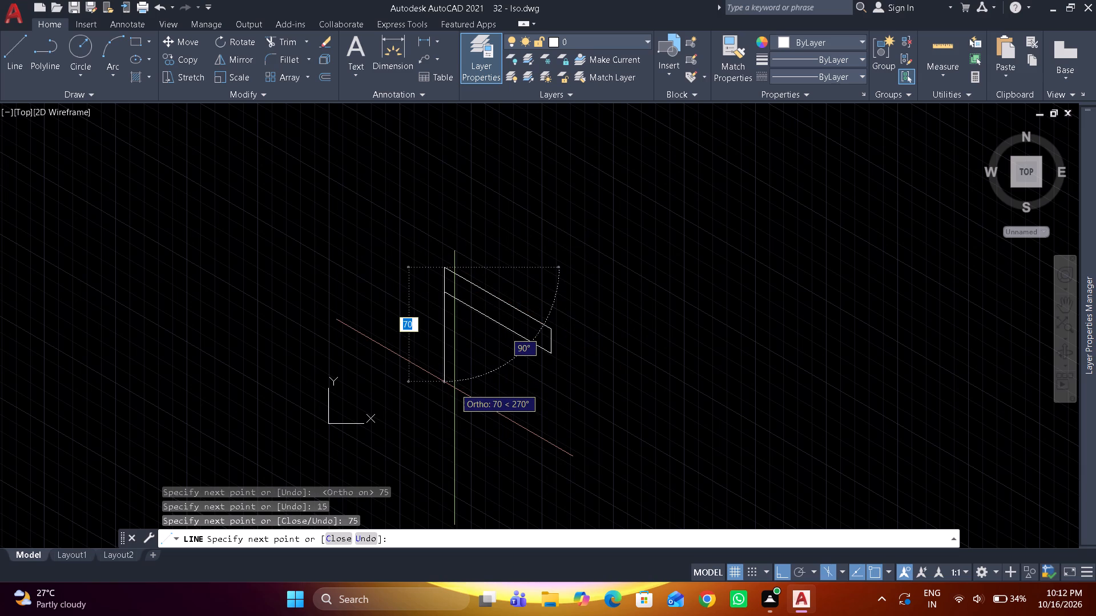
text(15)
key(Return)
key(Return)
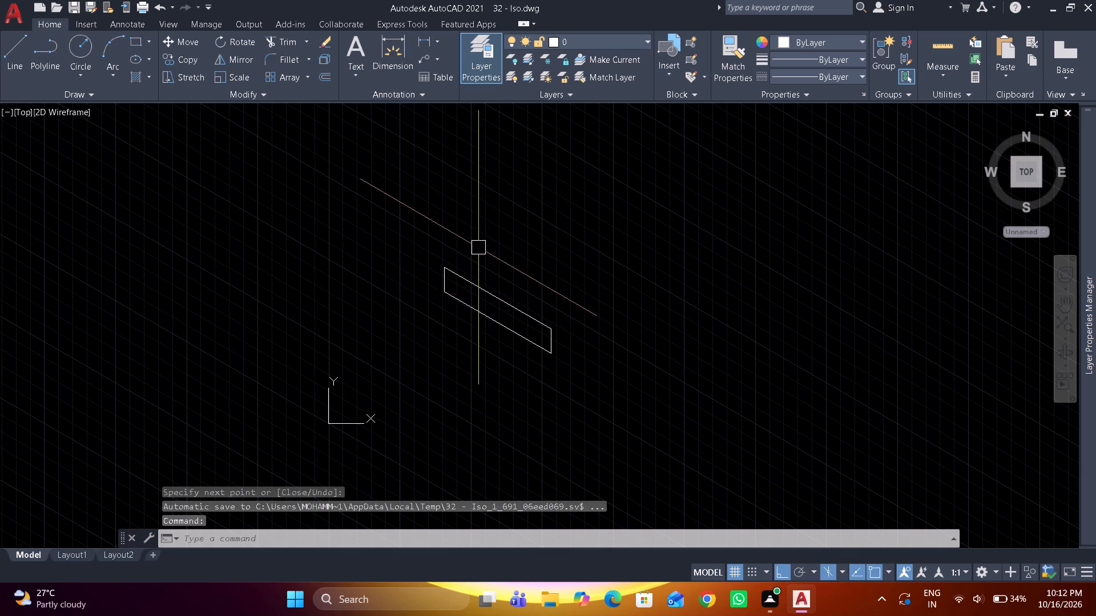
On the top isoplane, draw a 56-unit line at 30° from the left face's rear upper corner.
scroll(477, 245, up, 1)
key(F5)
scroll(455, 266, up, 1)
key(space)
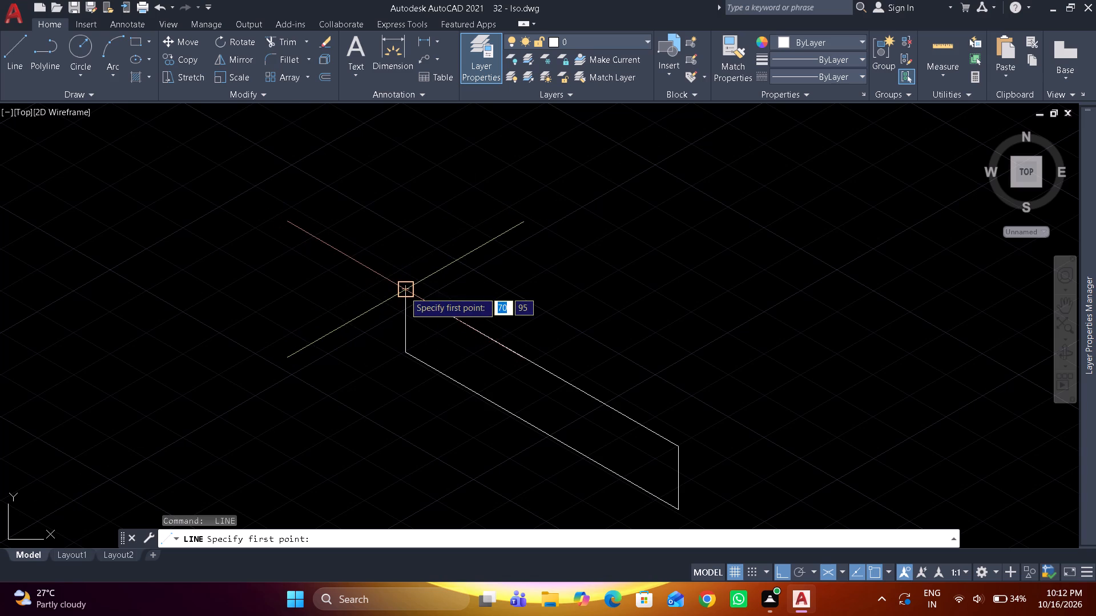
drag(404, 291, 412, 285)
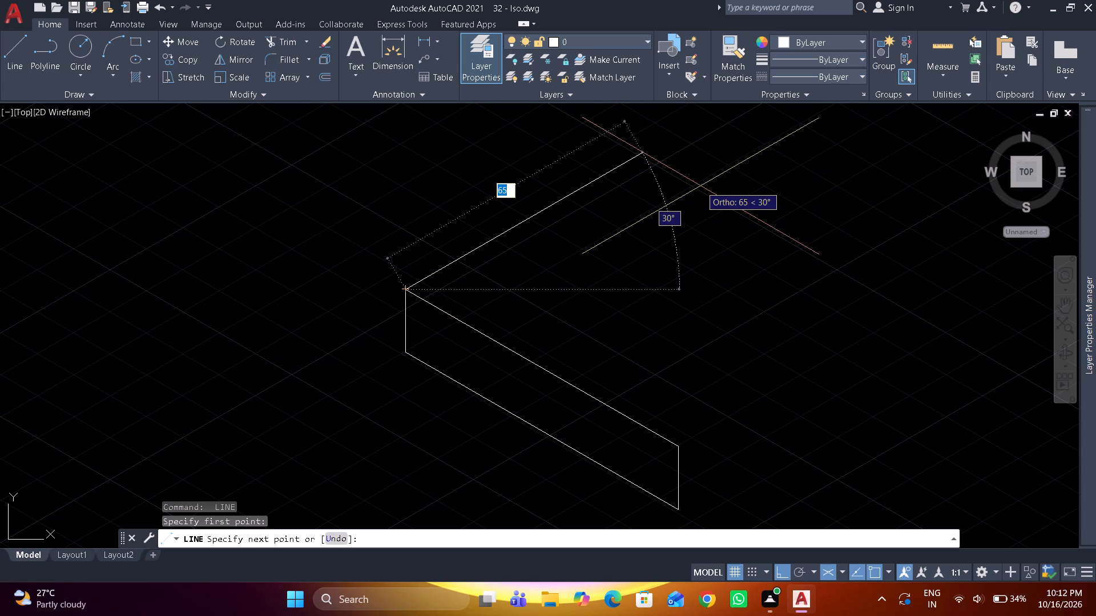
text(56)
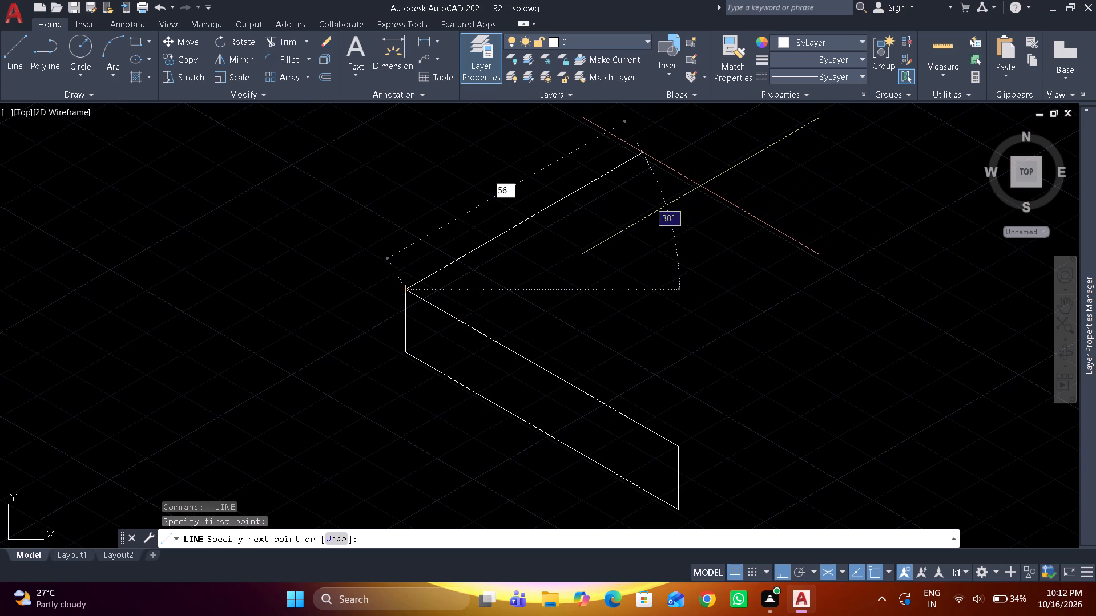
key(Return)
key(Return)
Draw a 56-unit line at 30° from the left face's front upper corner and switch to the right isoplane.
middle_drag(701, 314, 514, 126)
key(Return)
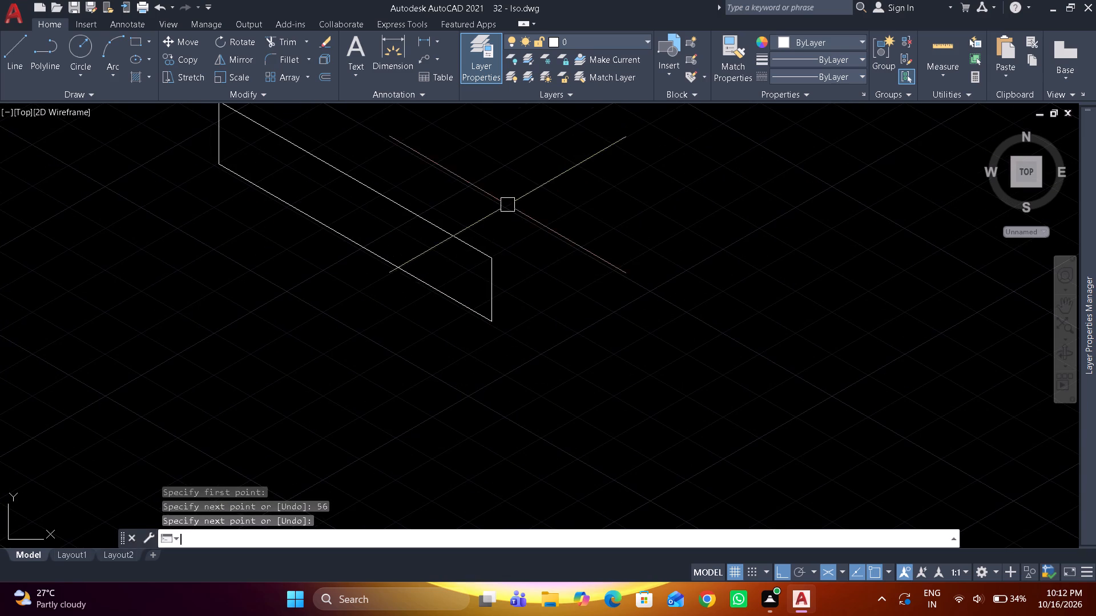
click(497, 256)
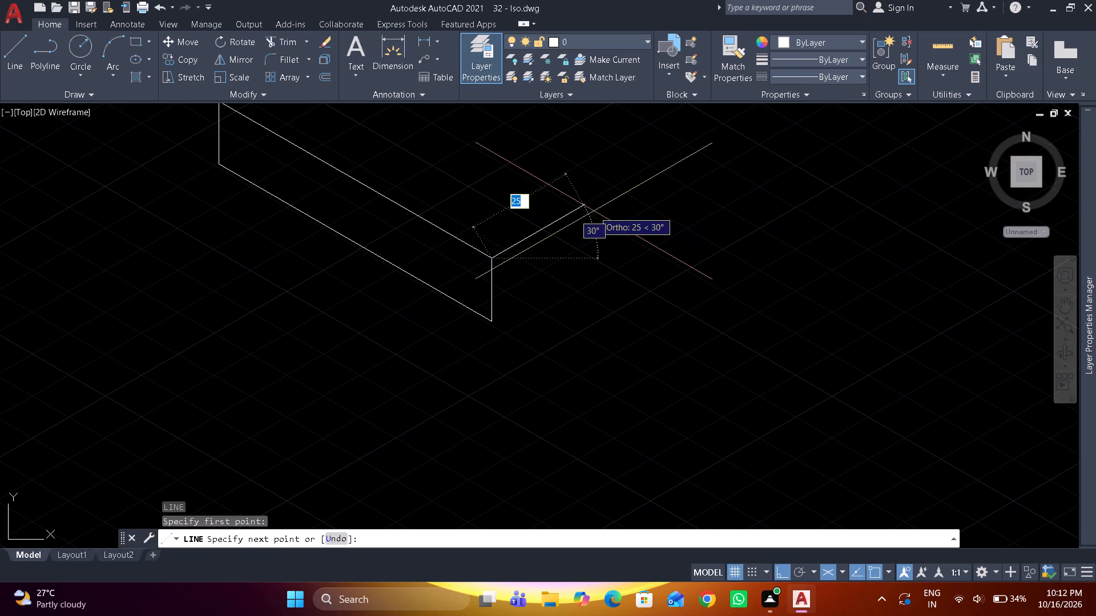
text(56)
key(Return)
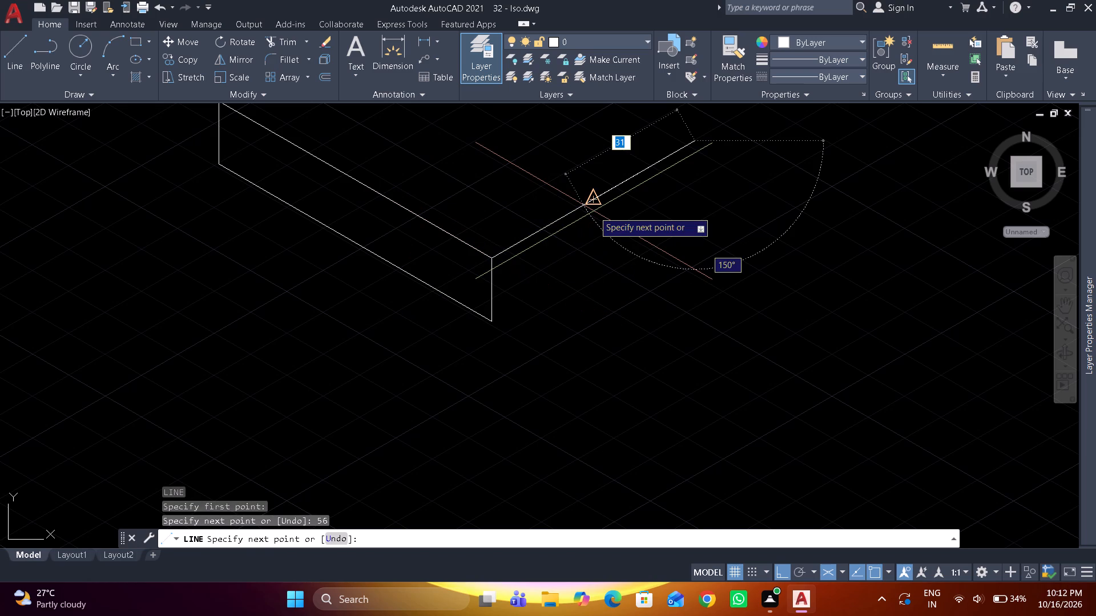
key(F5)
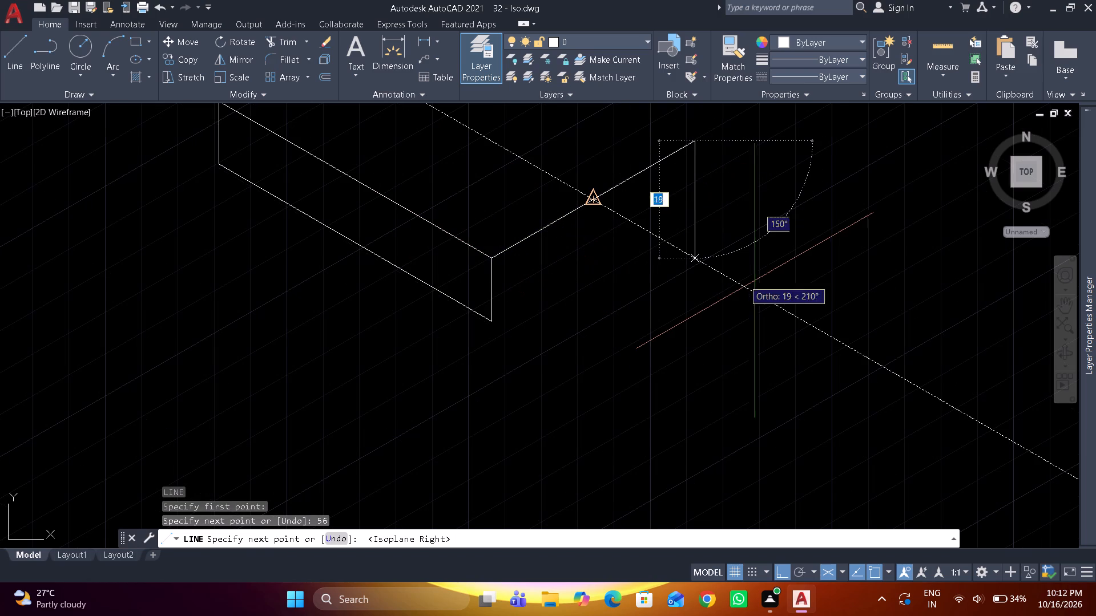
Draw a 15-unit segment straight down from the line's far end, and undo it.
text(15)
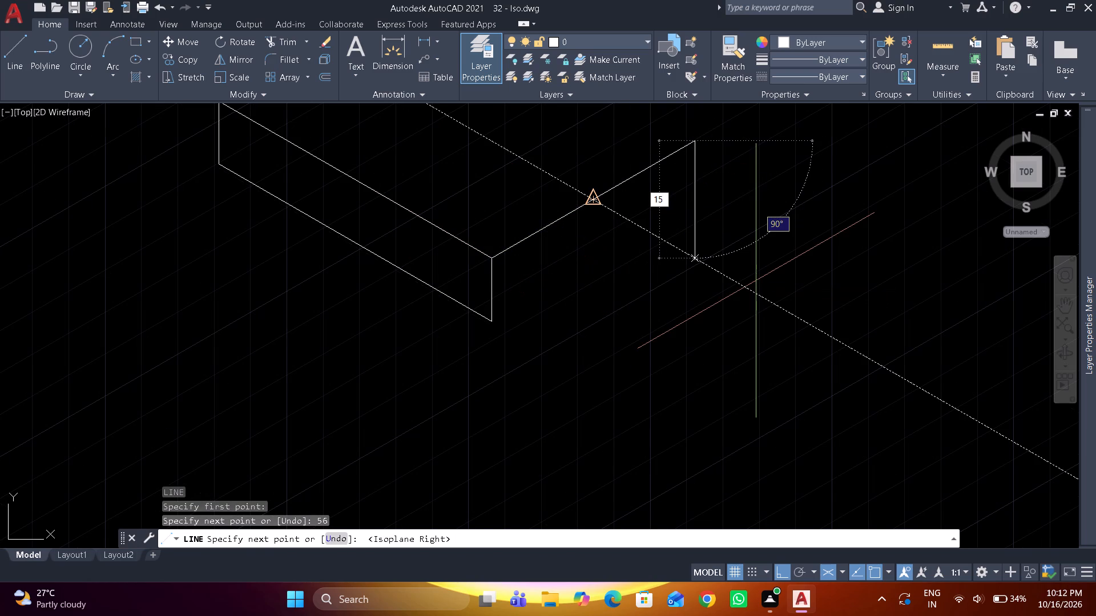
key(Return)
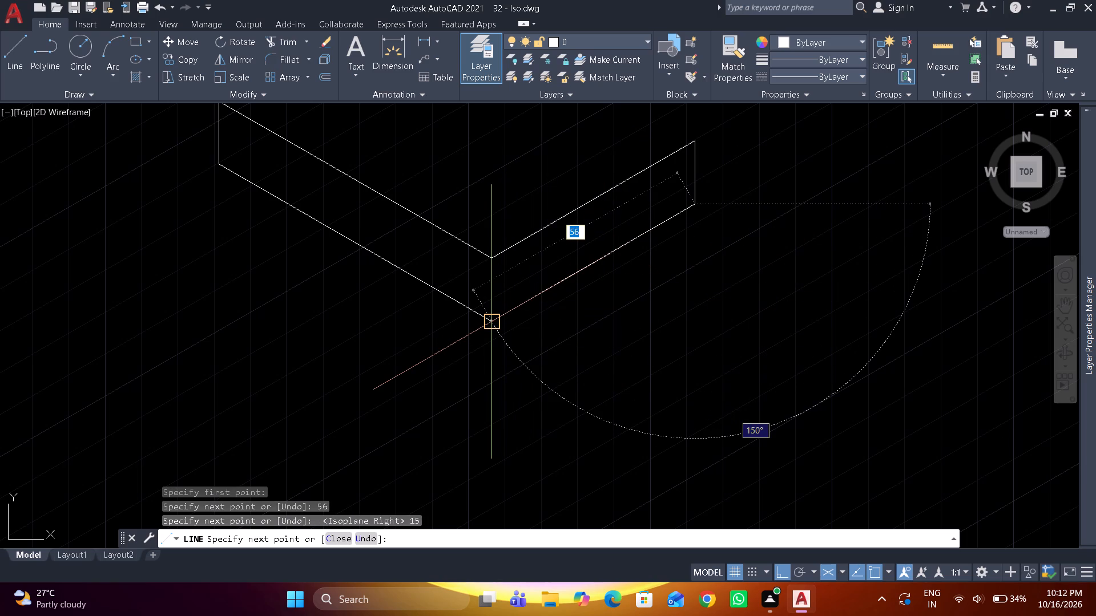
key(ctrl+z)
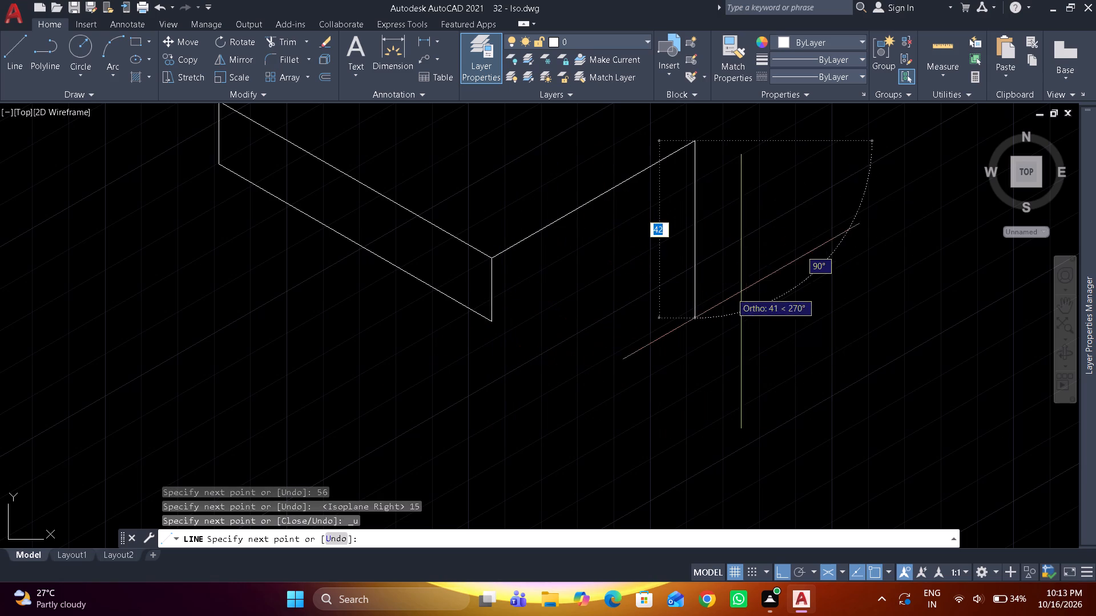
From the front top edge's far end, draw segments 15 down, 12 back toward the front corner, and 5 up.
text(15)
key(Return)
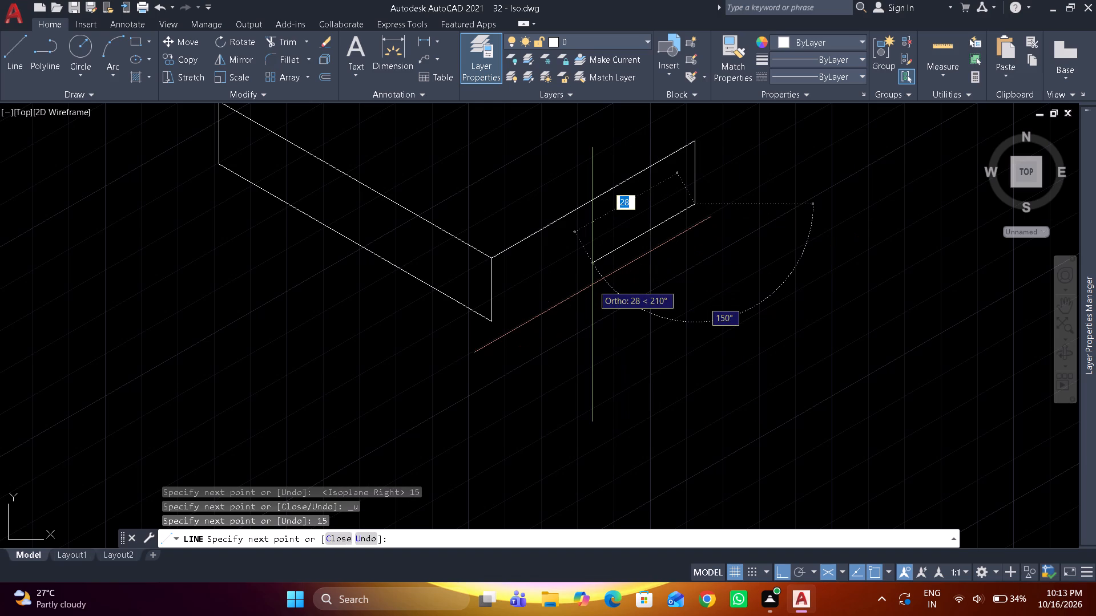
text(12)
key(Return)
scroll(636, 185, up, 1)
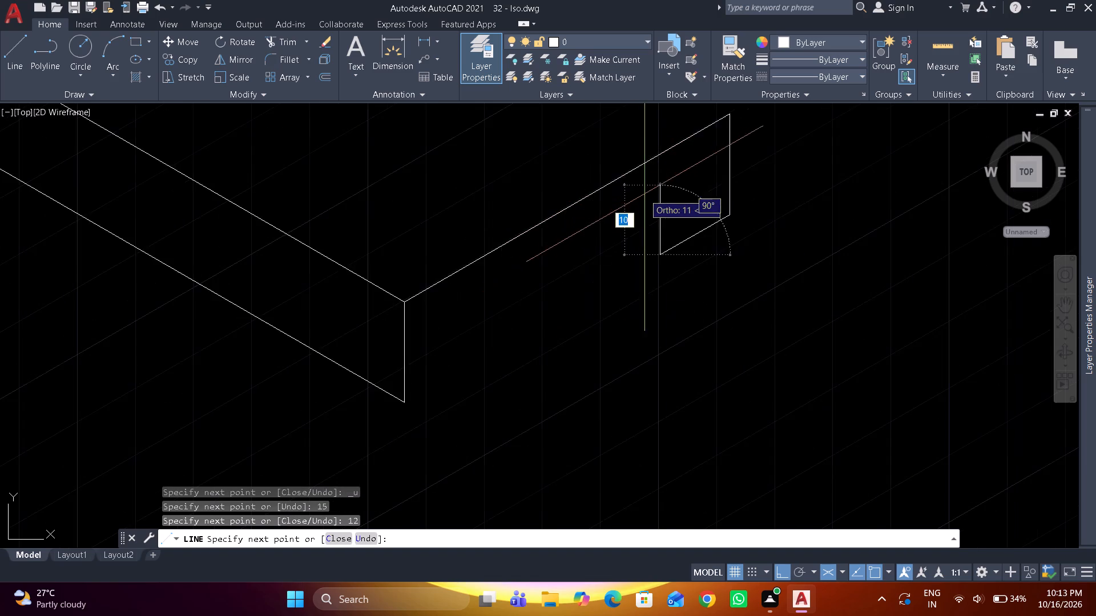
scroll(646, 194, up, 1)
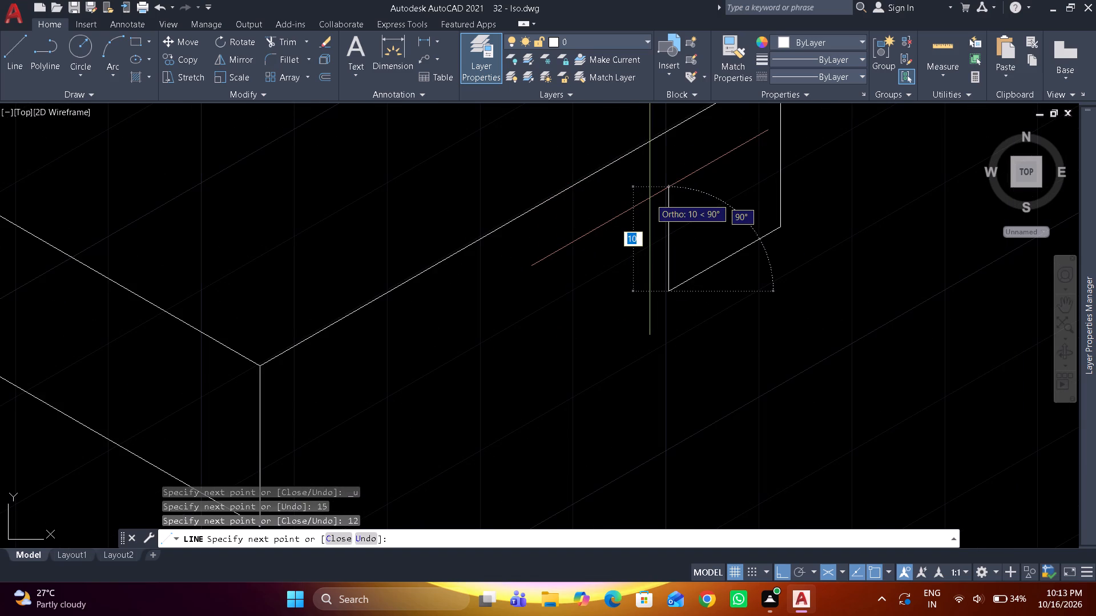
key(5)
key(Return)
middle_drag(485, 313, 527, 253)
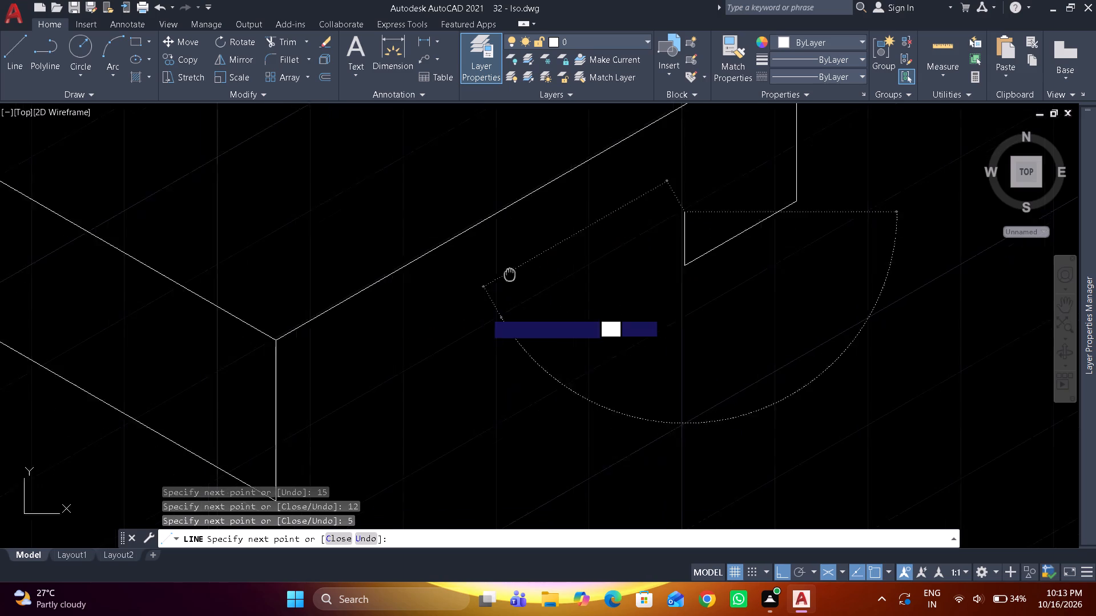
middle_drag(527, 253, 545, 229)
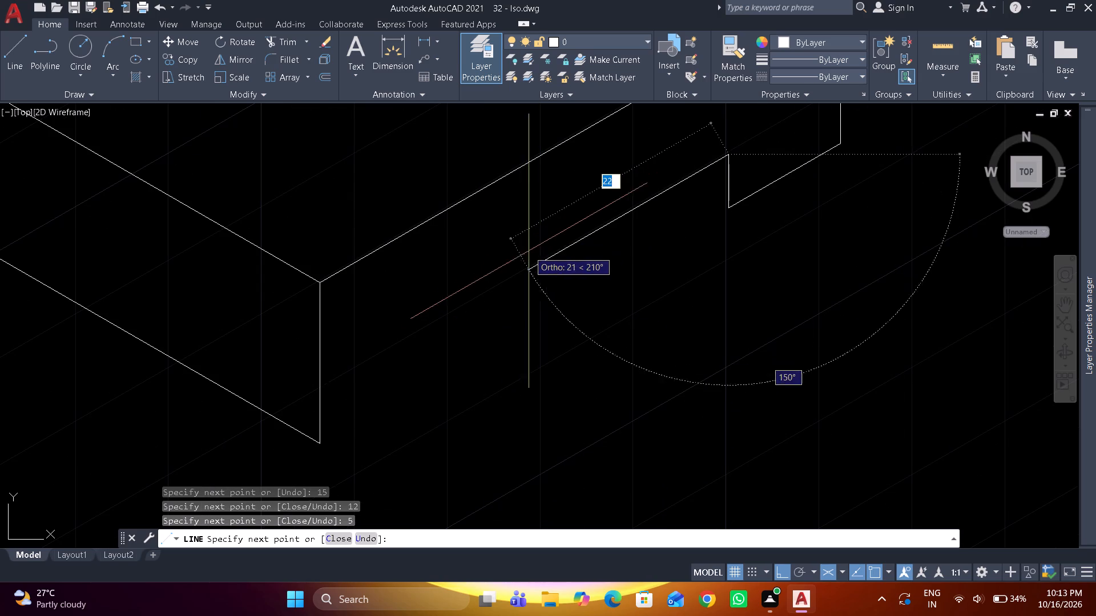
key(Return)
From the front lower corner, draw 12 along the 30° axis, 5 up, and a line joining the far notch side's upper end.
key(Return)
drag(324, 435, 330, 435)
text(12)
key(Return)
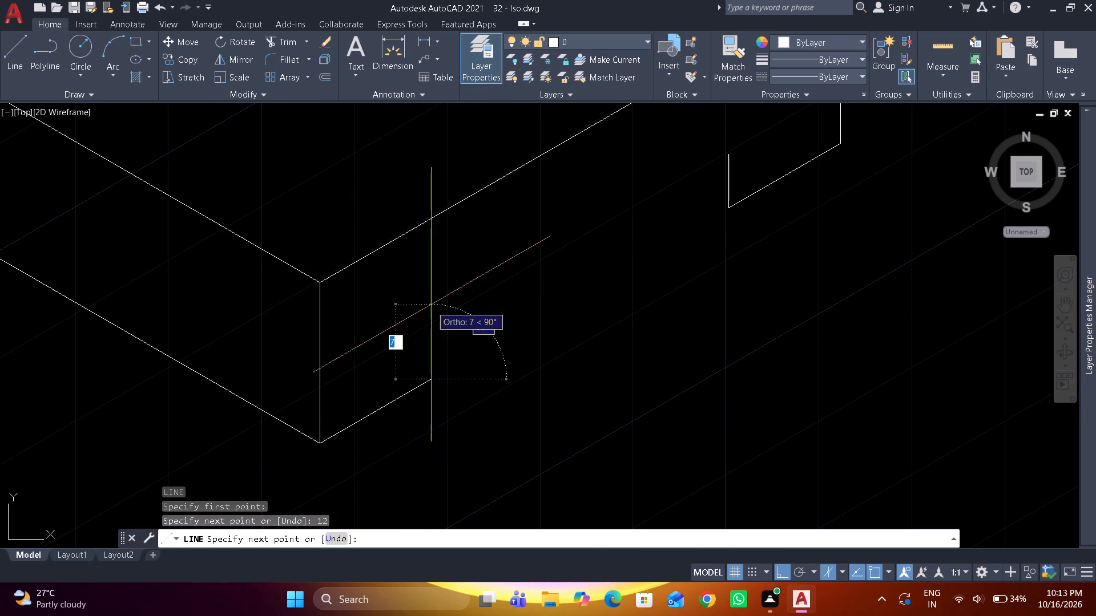
key(5)
key(Return)
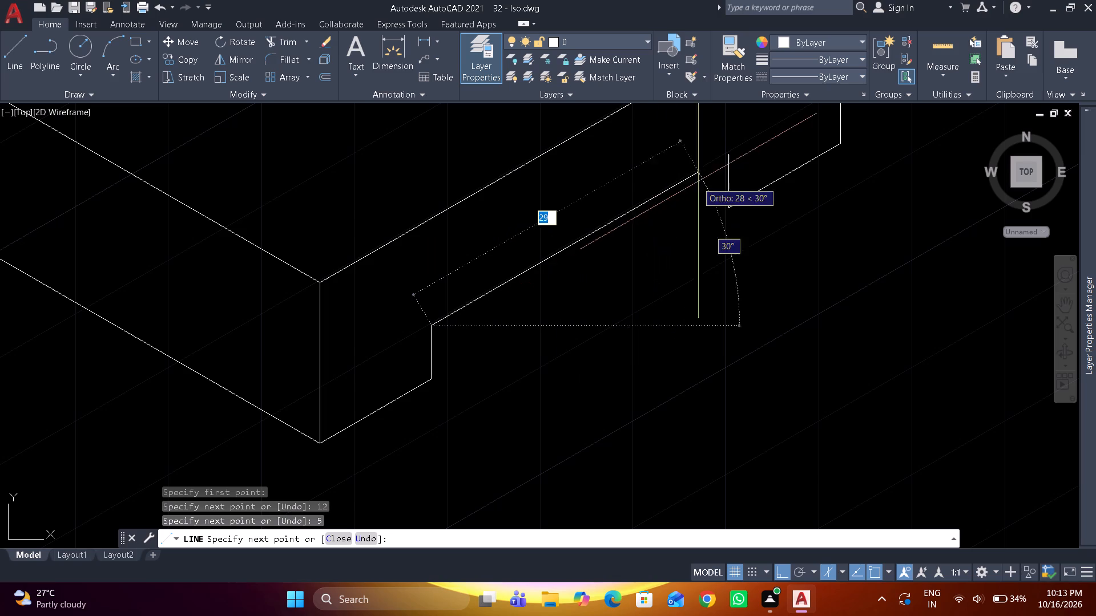
click(724, 155)
key(Return)
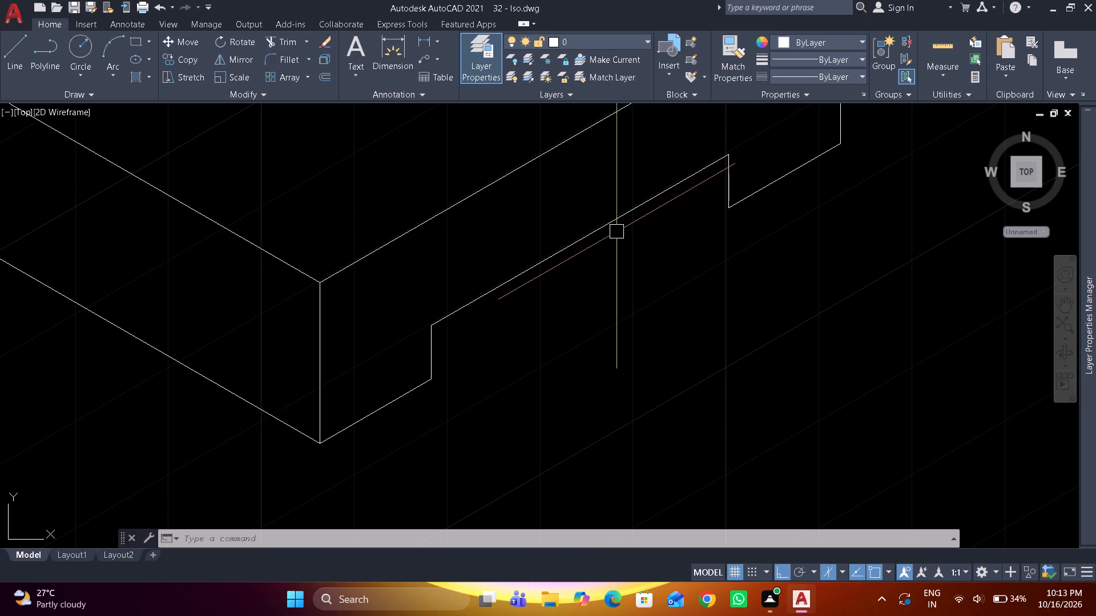
Draw a 100-unit construction line along the 30° axis from the midpoint of the left face's top edge.
scroll(613, 229, down, 3)
middle_drag(611, 229, 618, 294)
middle_drag(584, 235, 589, 241)
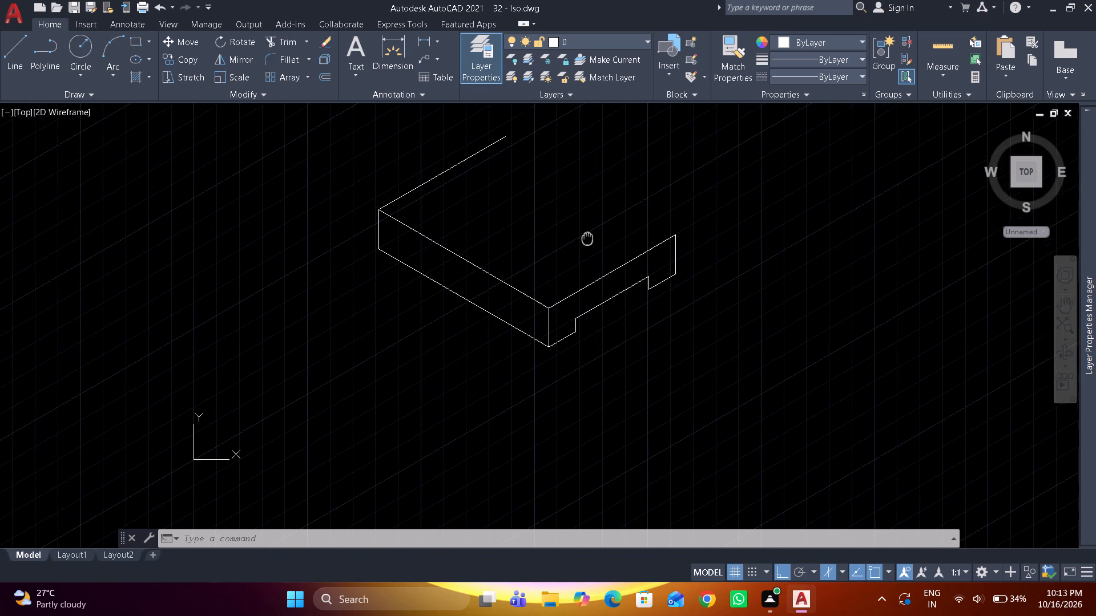
middle_drag(589, 241, 595, 277)
text(l)
key(space)
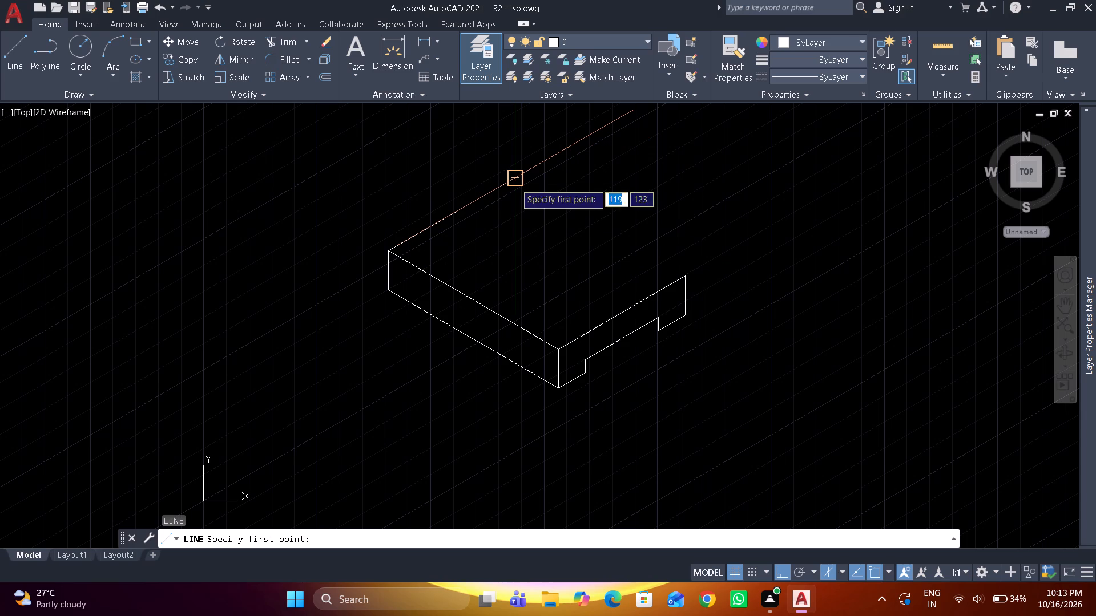
middle_drag(513, 190, 505, 217)
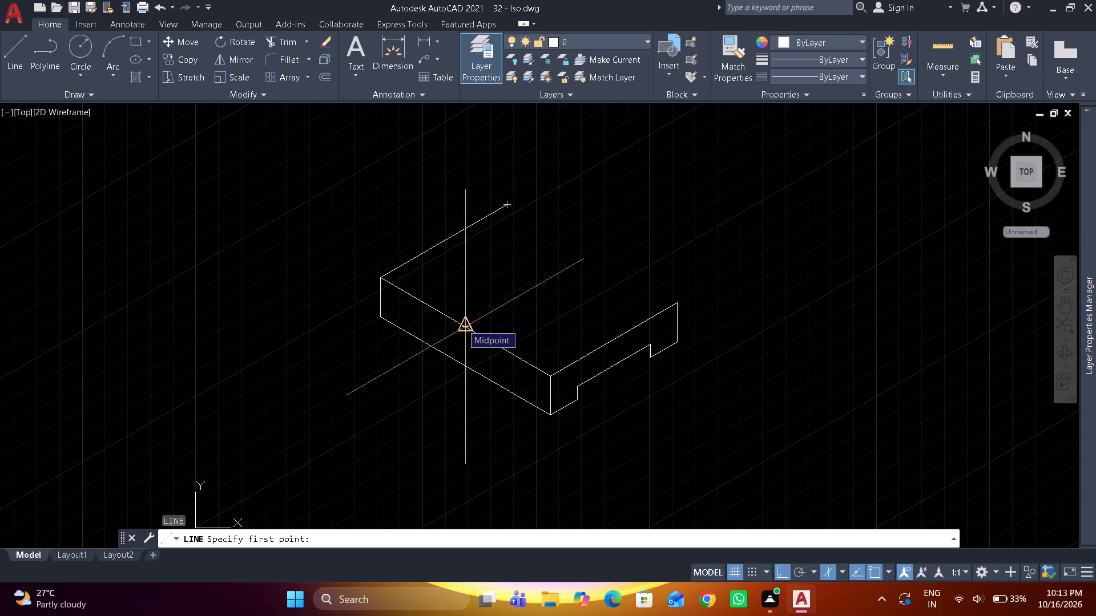
click(462, 324)
text(100)
key(Return)
key(Return)
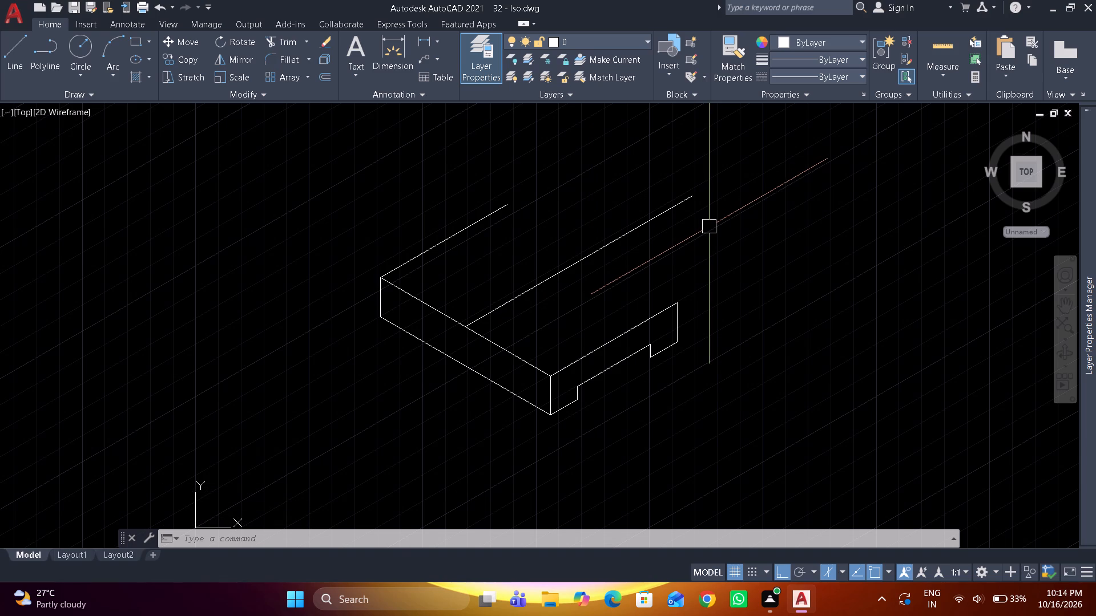
Draw a 63-unit line straight up from the far end of the 100-unit line.
middle_drag(708, 237, 639, 358)
key(Return)
drag(626, 314, 631, 305)
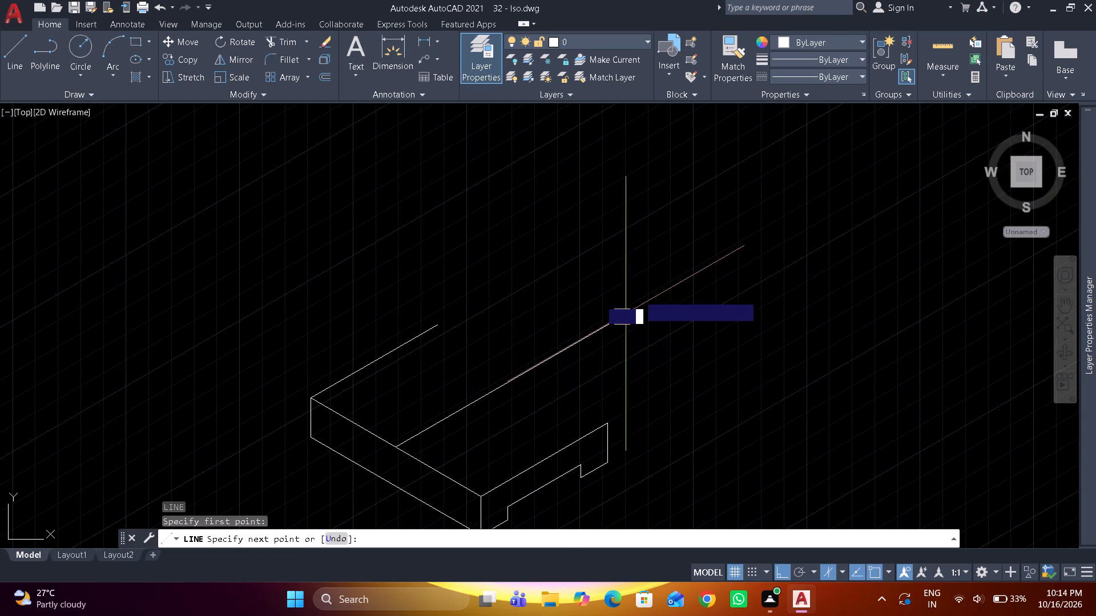
text(63)
key(Return)
key(Return)
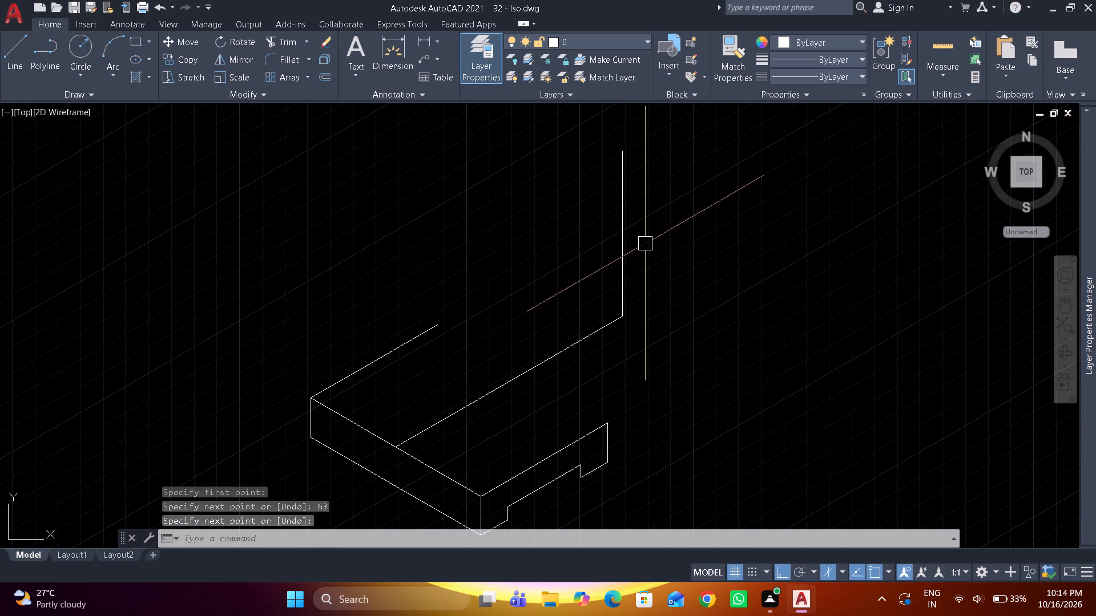
Switch to the top isoplane and draw a 22-diameter isocircle centred on the vertical line's upper end.
text(el)
key(space)
middle_drag(646, 244, 658, 299)
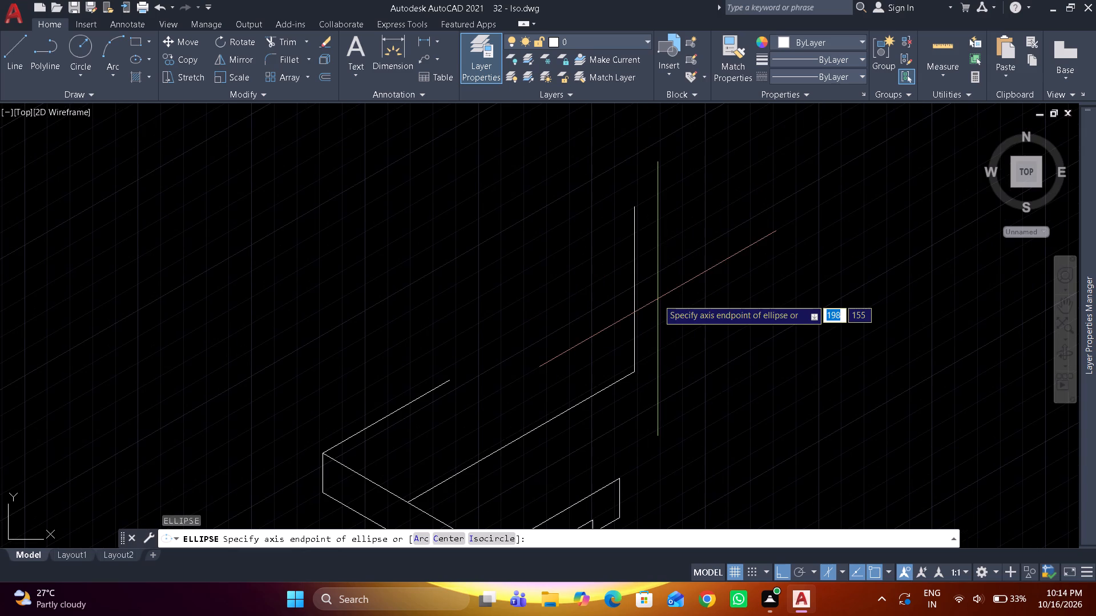
key(F5)
key(F5)
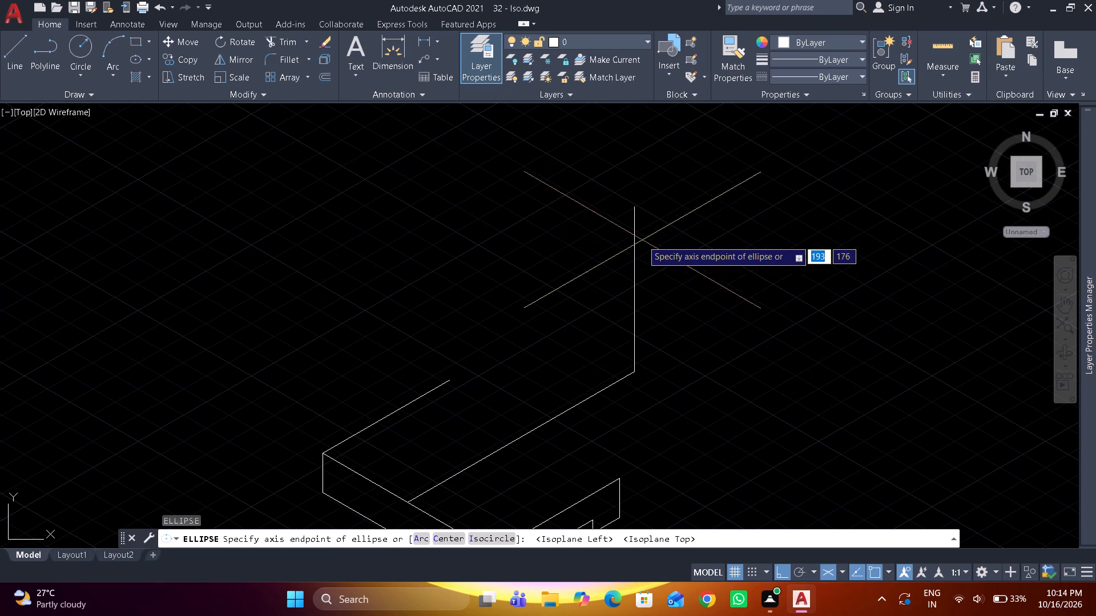
click(639, 207)
key(Escape)
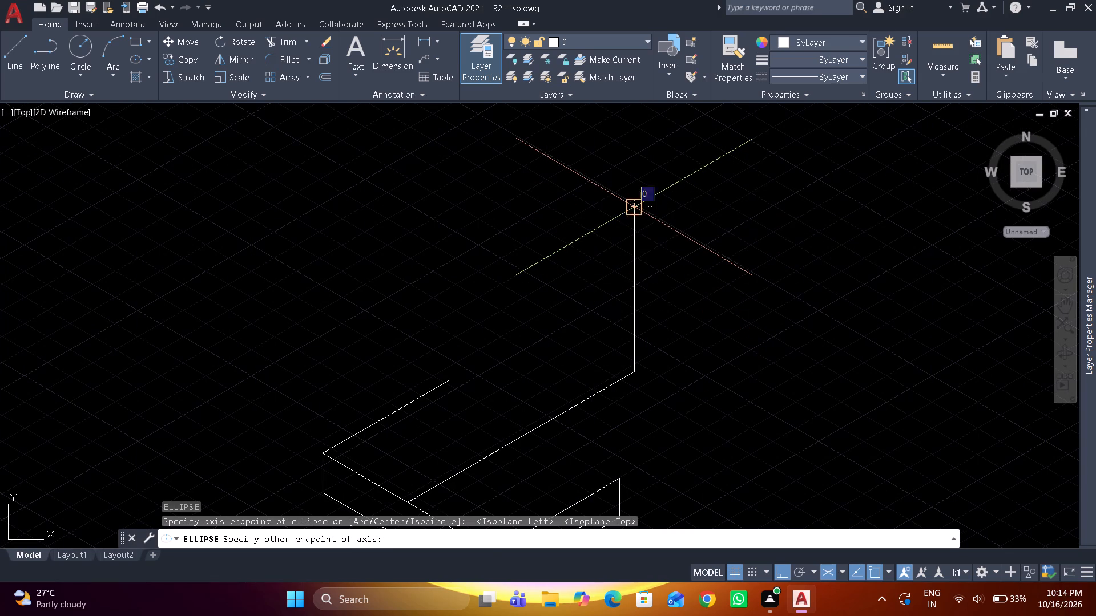
key(space)
text(i)
key(space)
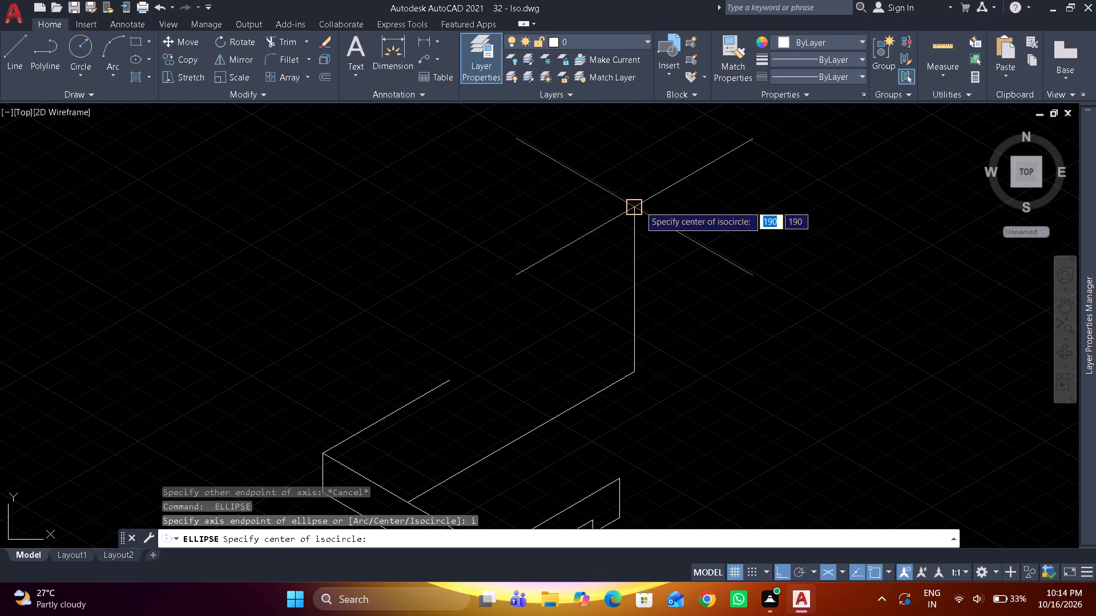
drag(639, 205, 654, 196)
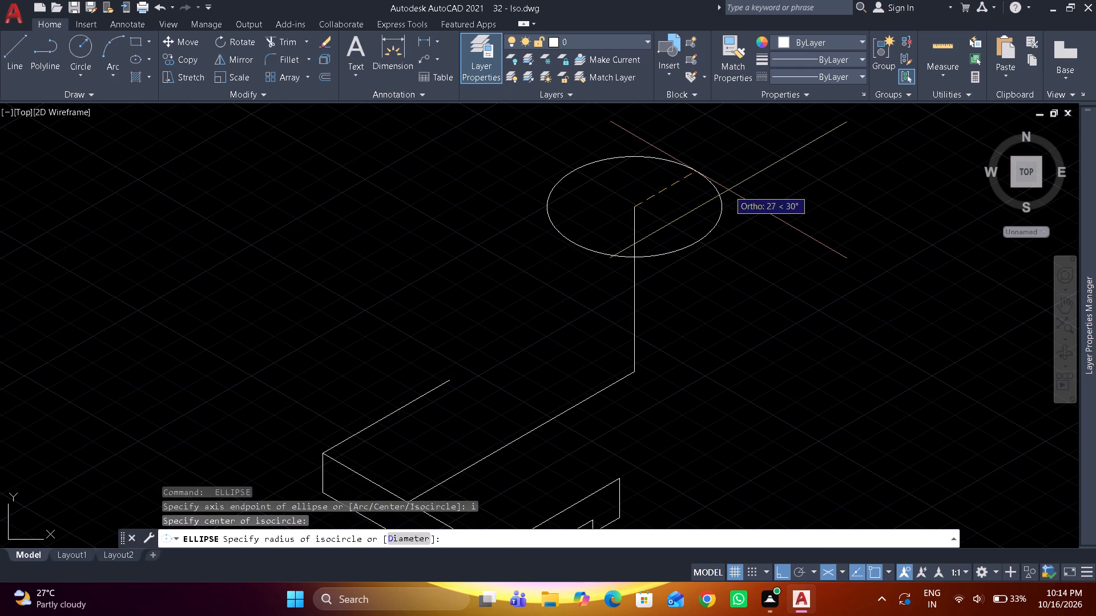
text(d)
key(space)
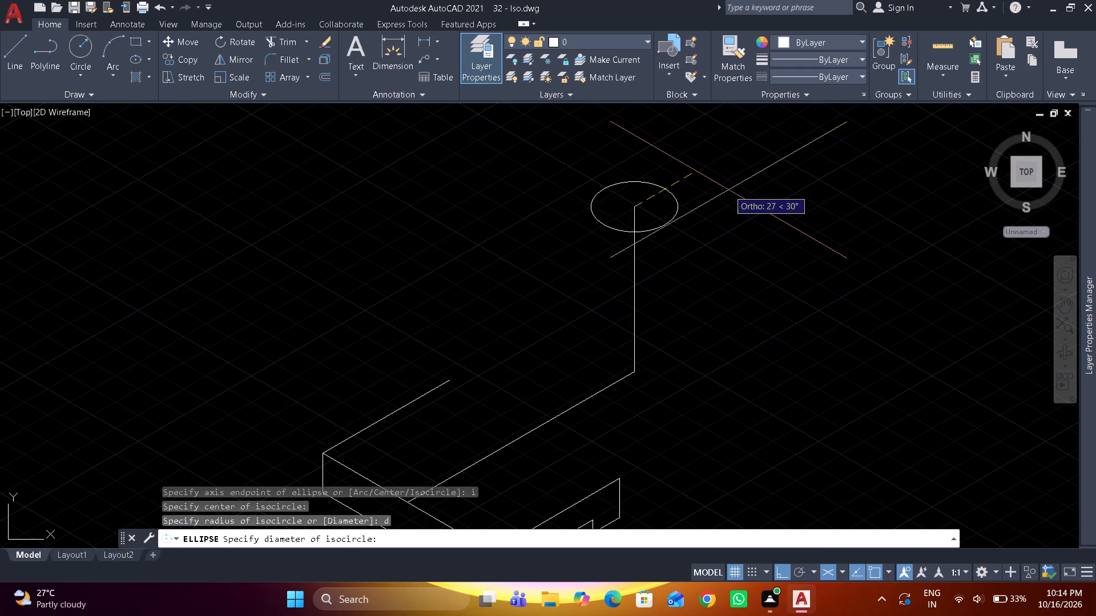
text(22)
key(Return)
Draw a 36-diameter isocircle concentric with the 22-diameter one.
key(Return)
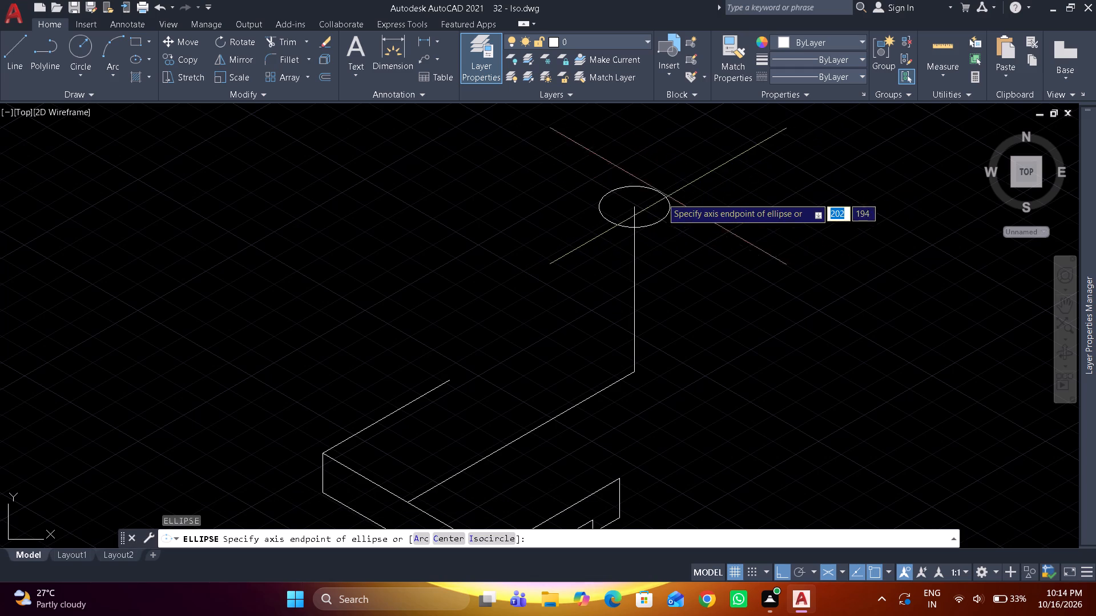
text(i)
key(space)
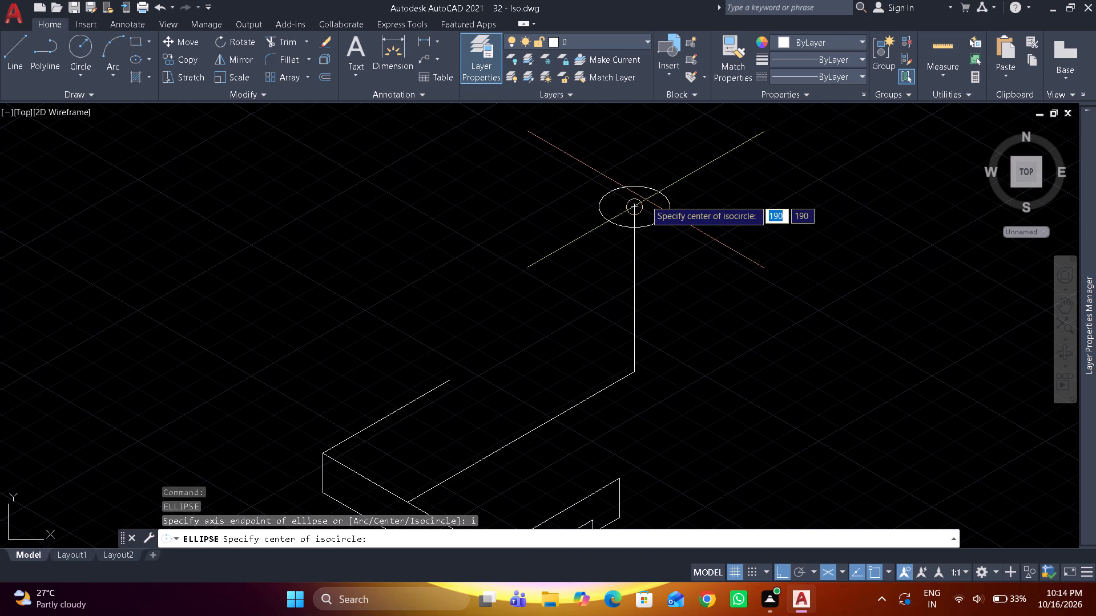
drag(637, 204, 655, 196)
text(d)
key(space)
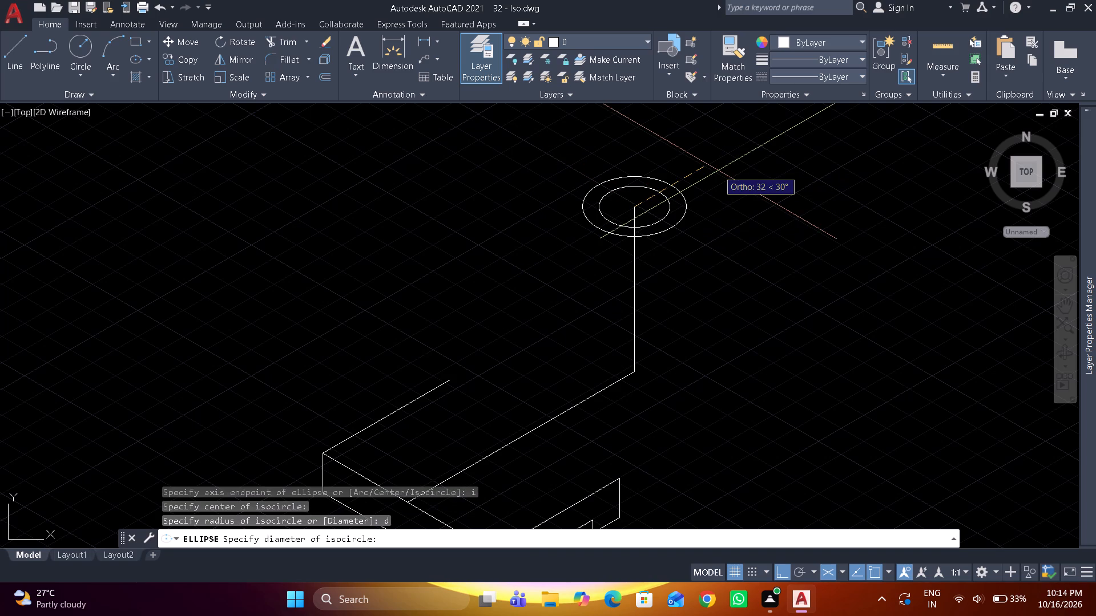
text(36)
key(Return)
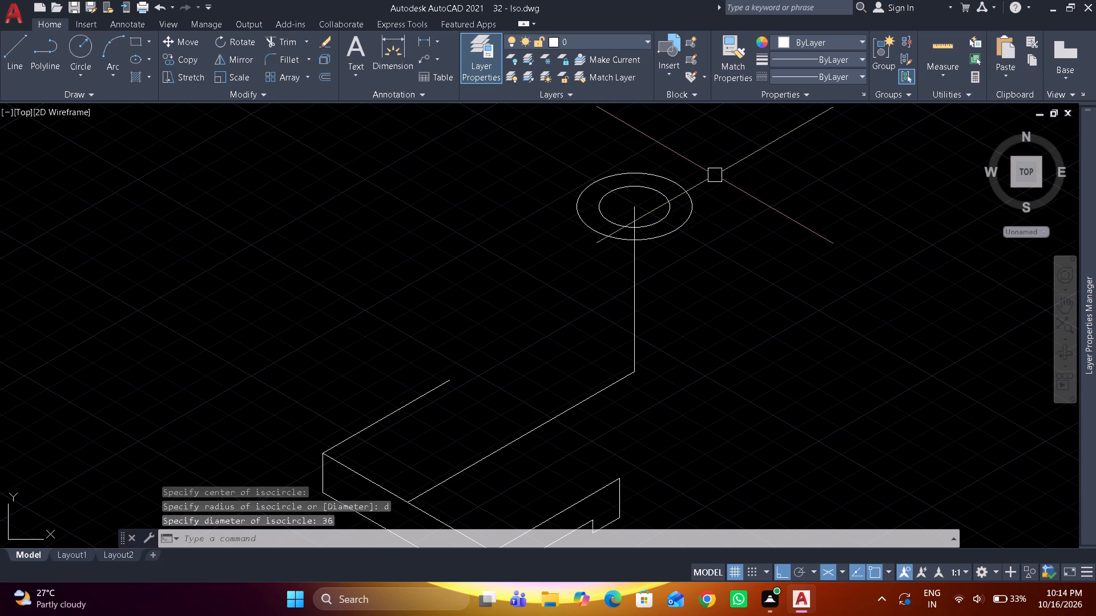
Switch to the right isoplane and copy the 36-diameter isocircle 25 units straight down.
click(684, 217)
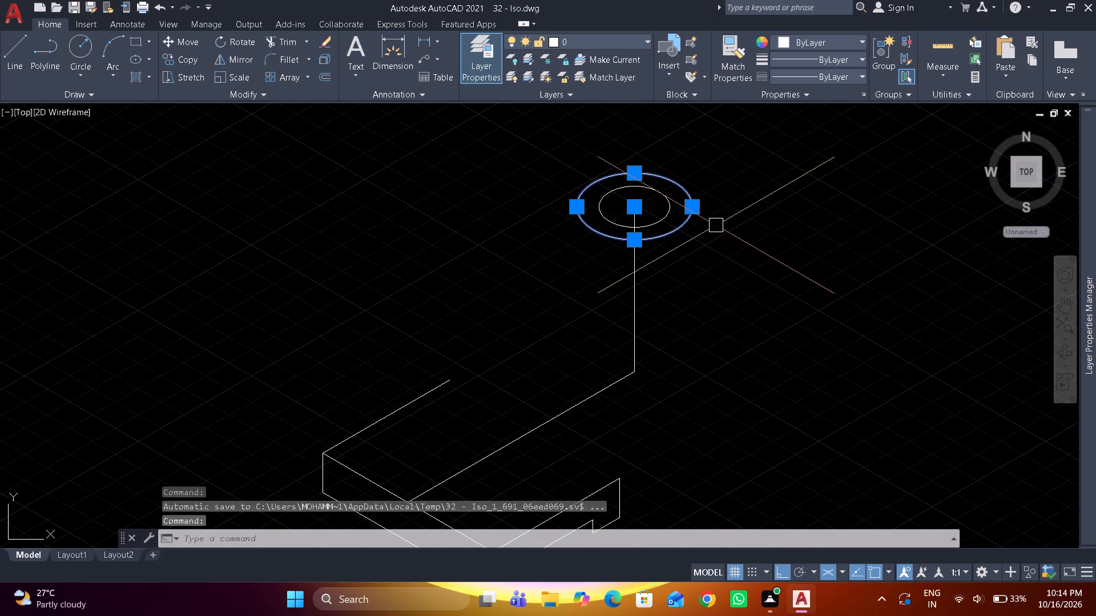
key(F5)
text(co)
key(space)
click(768, 205)
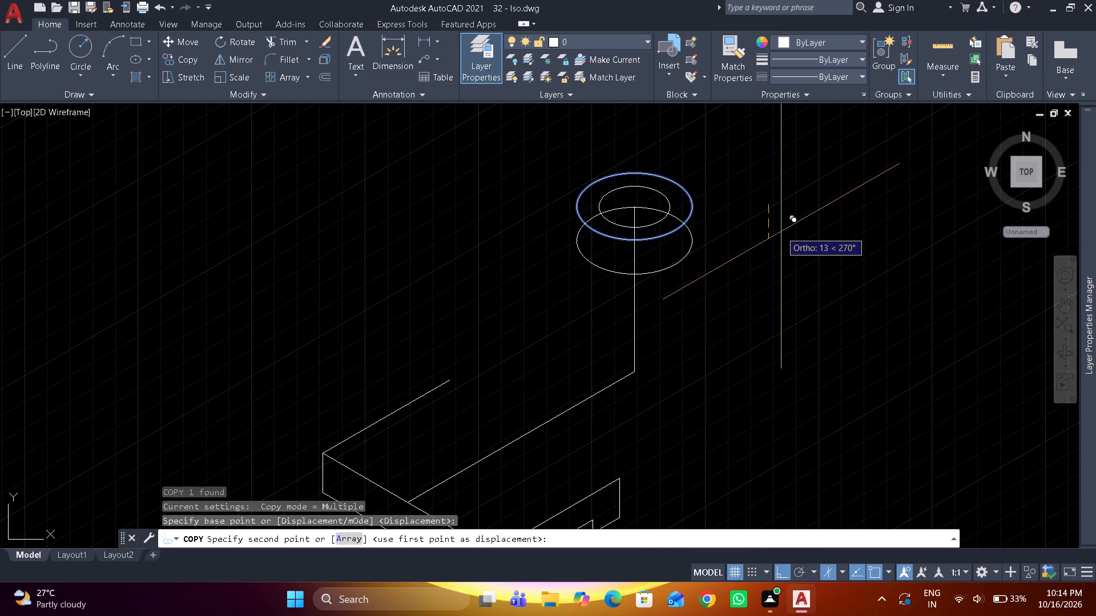
text(25)
key(Return)
key(Return)
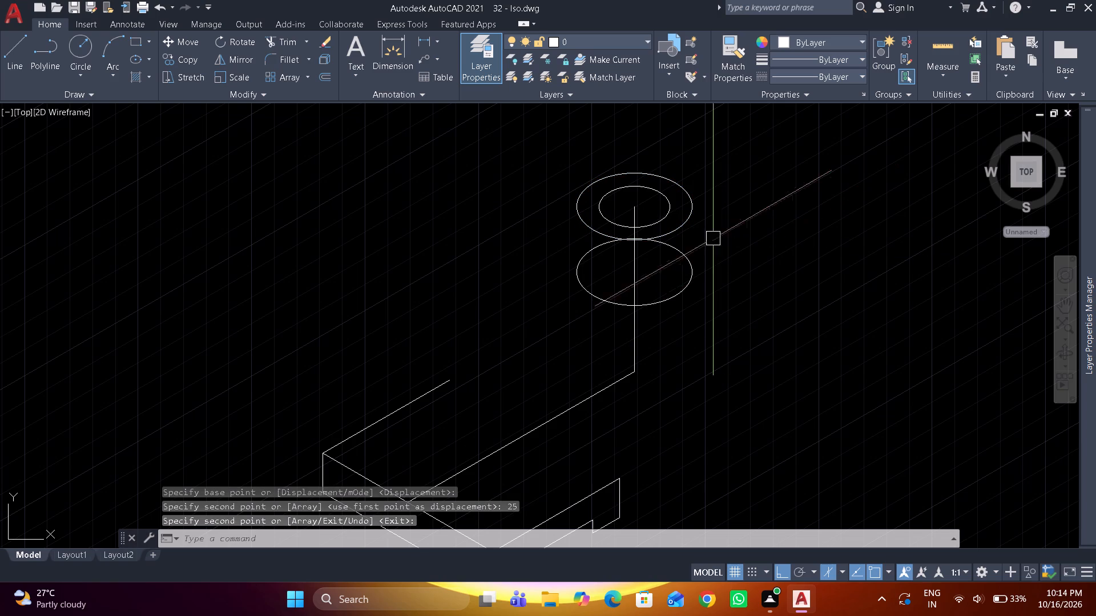
Erase the vertical construction line running through the isocircles.
click(639, 256)
text(e)
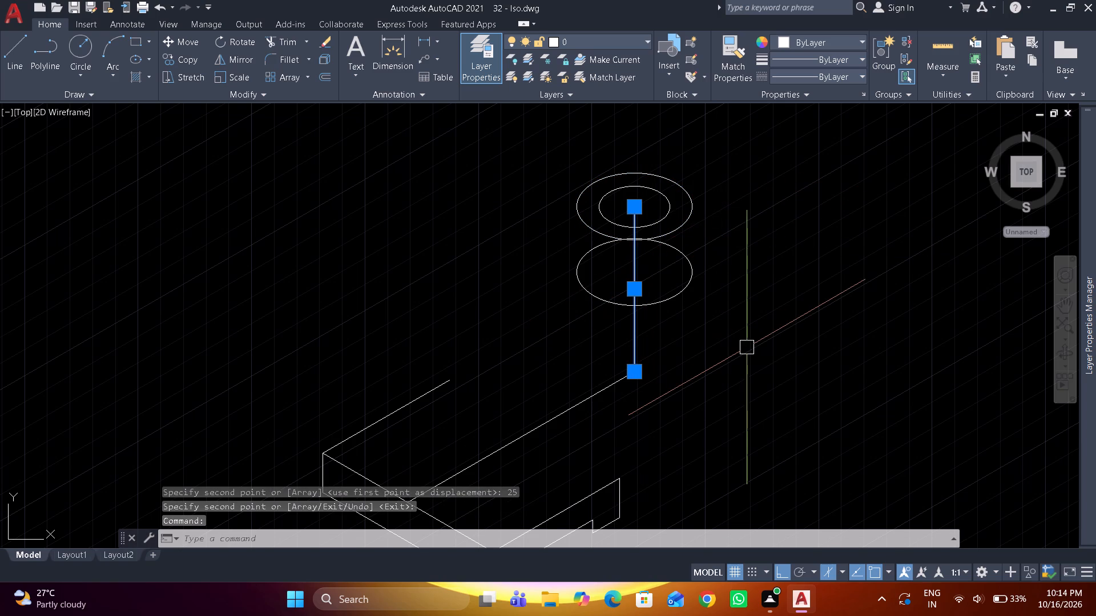
key(space)
Trim the small arc of the lower isocircle that overlaps the upper 36-diameter isocircle.
scroll(648, 240, up, 4)
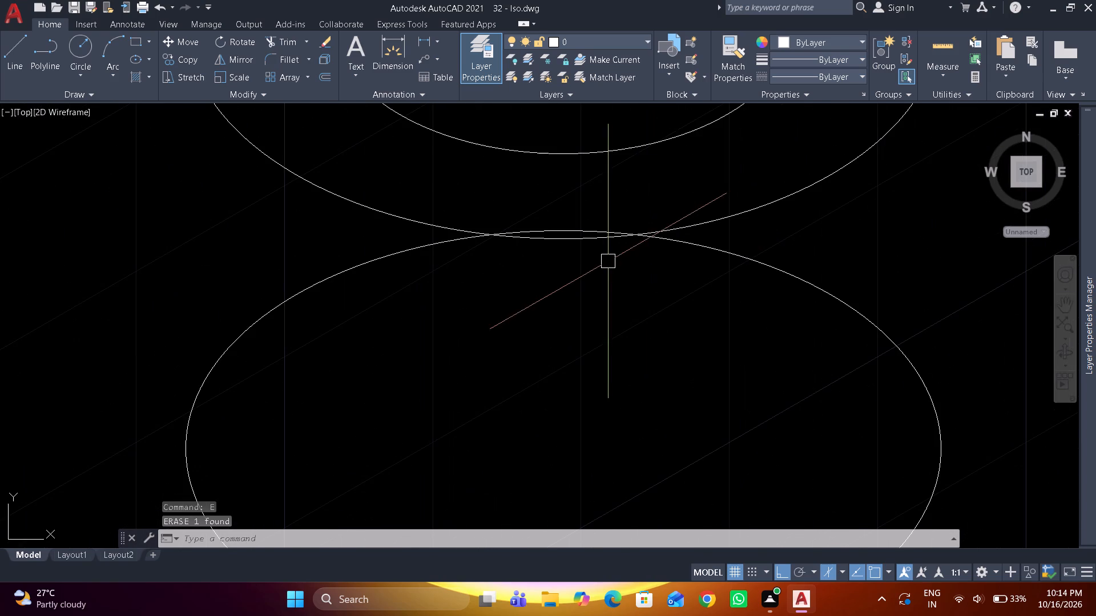
text(tr)
key(space)
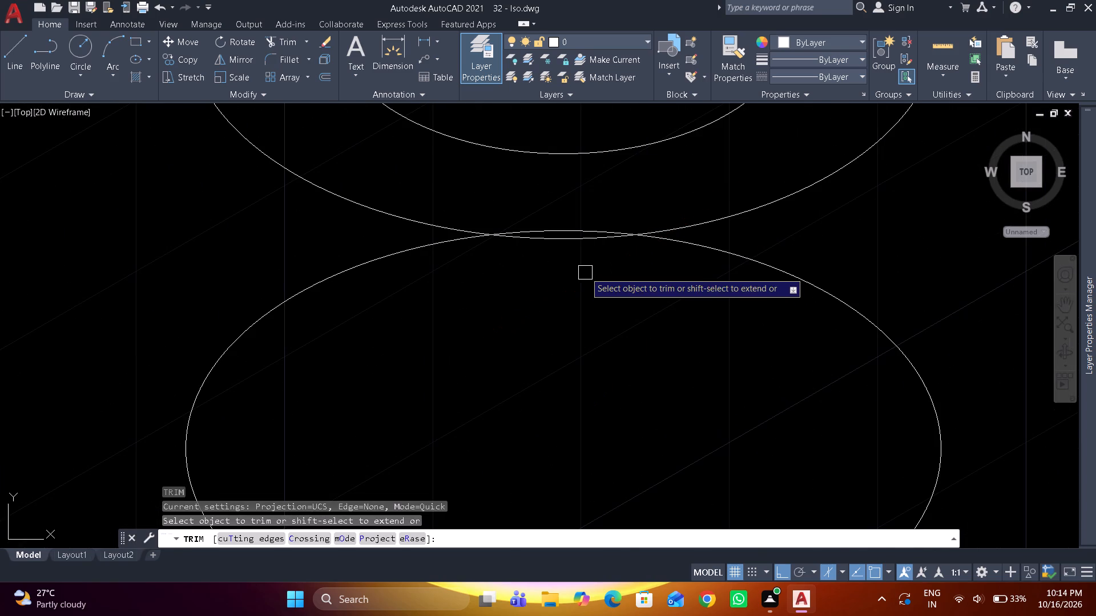
click(565, 232)
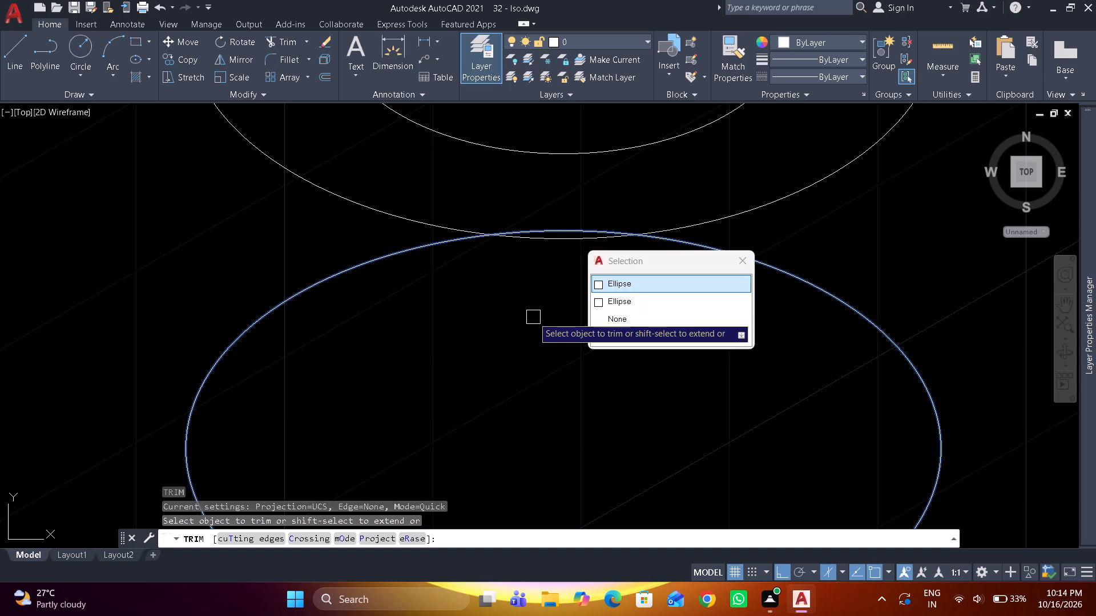
key(space)
key(space)
Draw a vertical line joining the right quadrants of the upper and lower 36-diameter isocircles.
scroll(528, 333, down, 2)
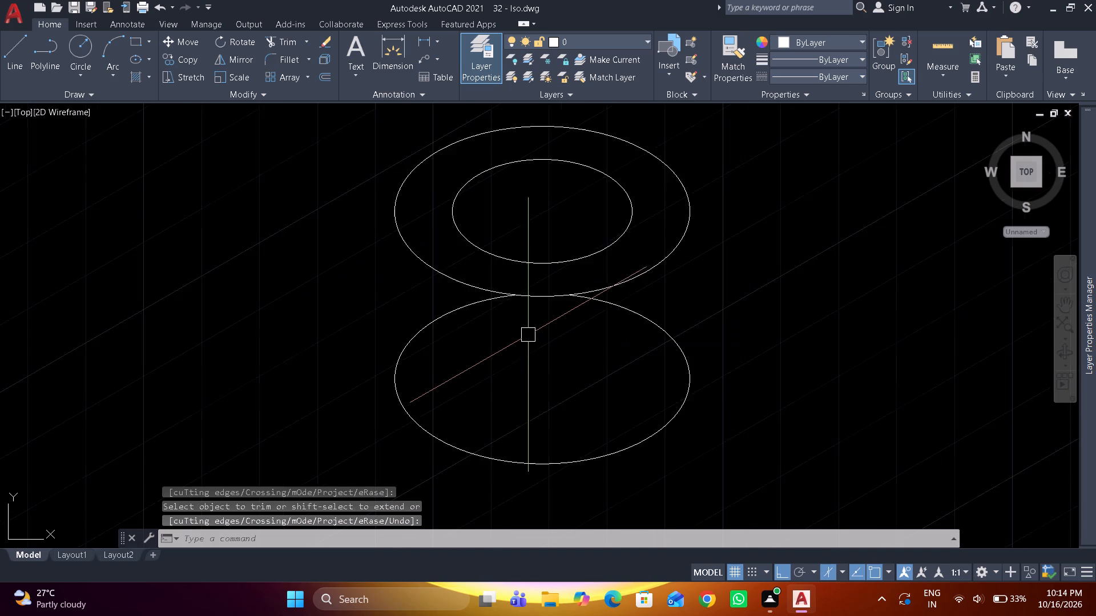
scroll(528, 335, down, 1)
key(l)
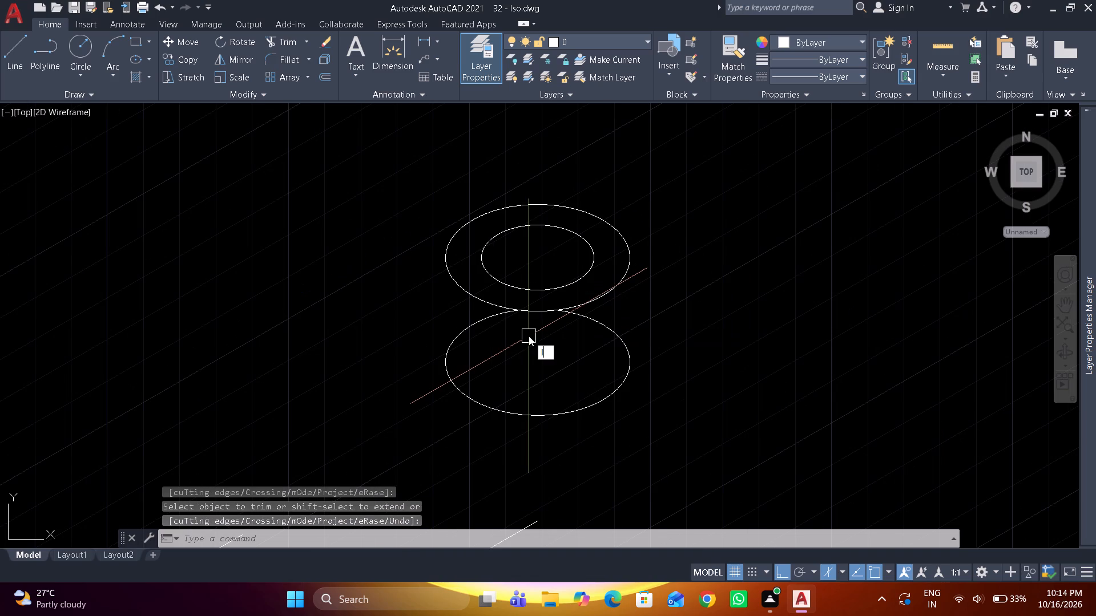
key(space)
click(631, 256)
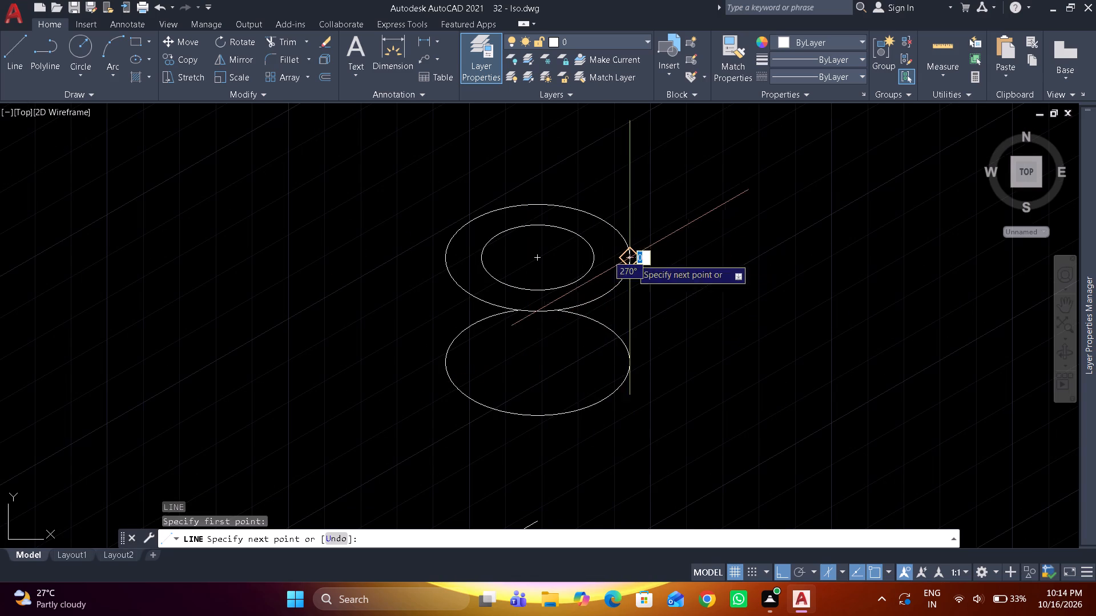
click(635, 358)
key(space)
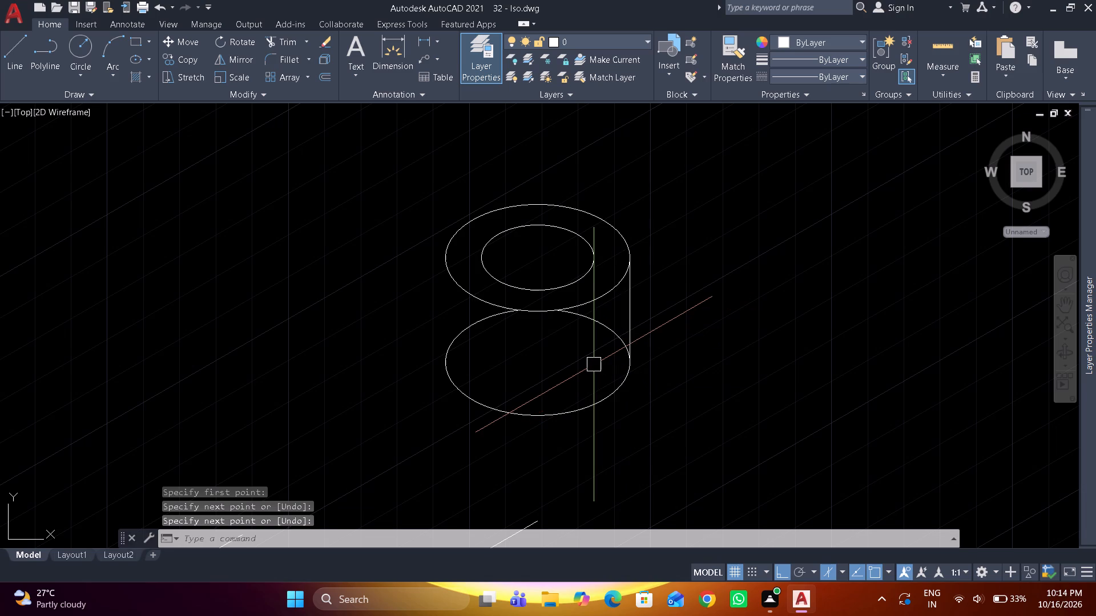
Trim the lower isocircle's upper right arc between the upper isocircle and the vertical side line.
text(tr)
key(space)
click(610, 340)
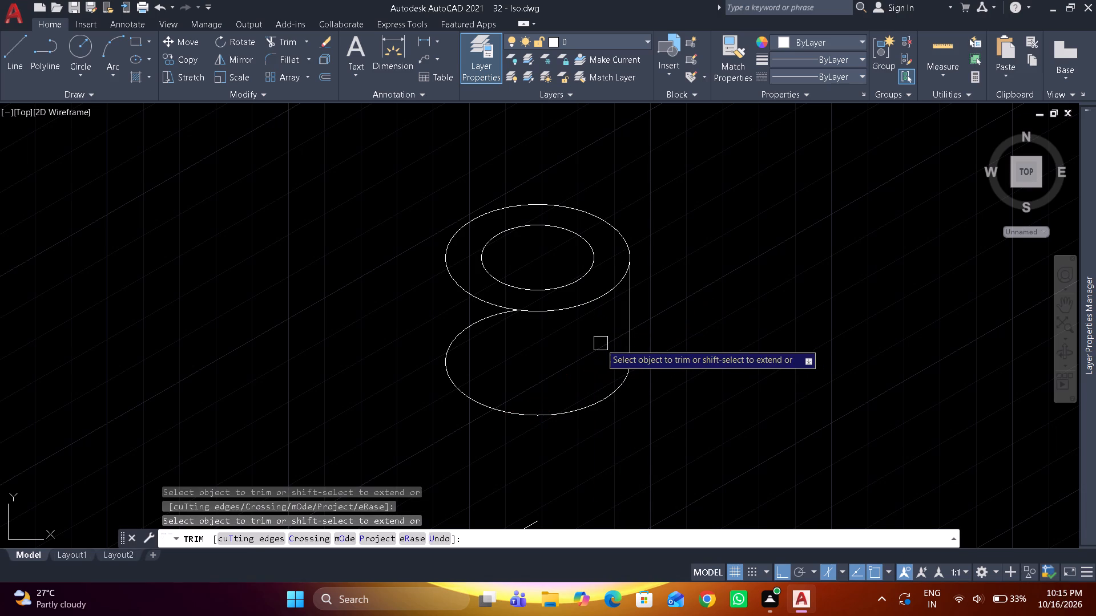
key(space)
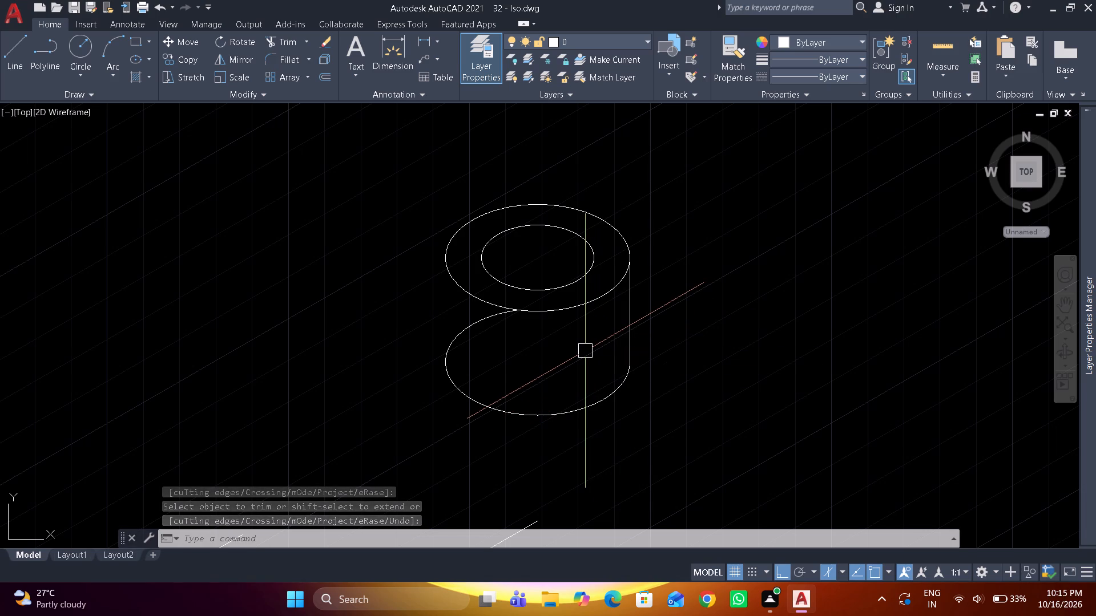
Draw a line from the upper isocircles' centre down-left along the 30° axis, ending well outside the cylinder.
text(l)
key(space)
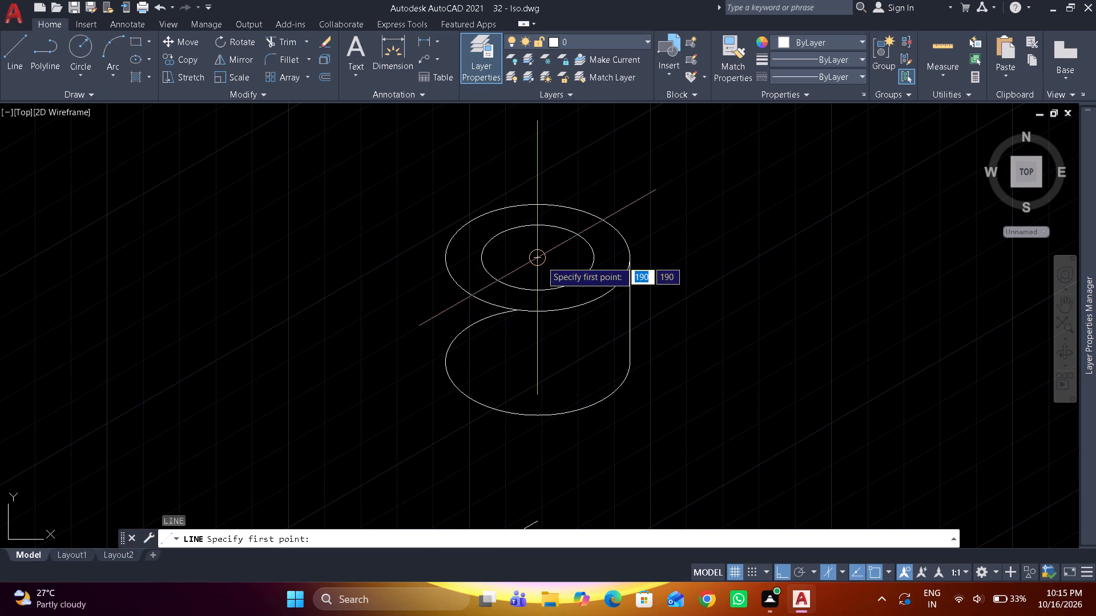
click(541, 261)
click(232, 395)
key(space)
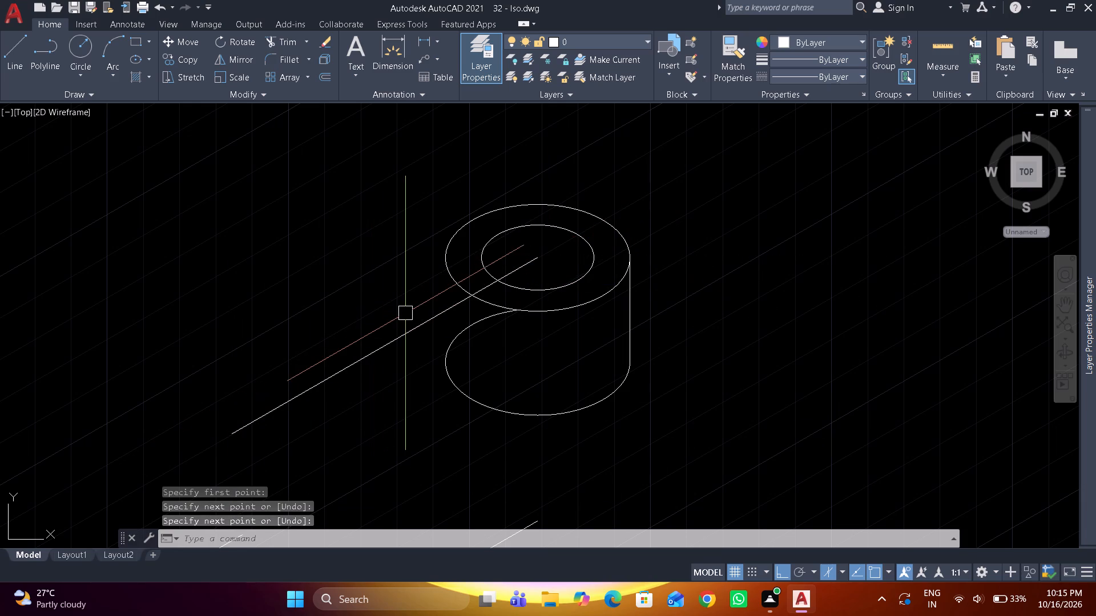
Switch to the left isoplane and copy the line from the isocircle centre 6 units to each side along the 150° axis.
middle_drag(408, 313, 457, 303)
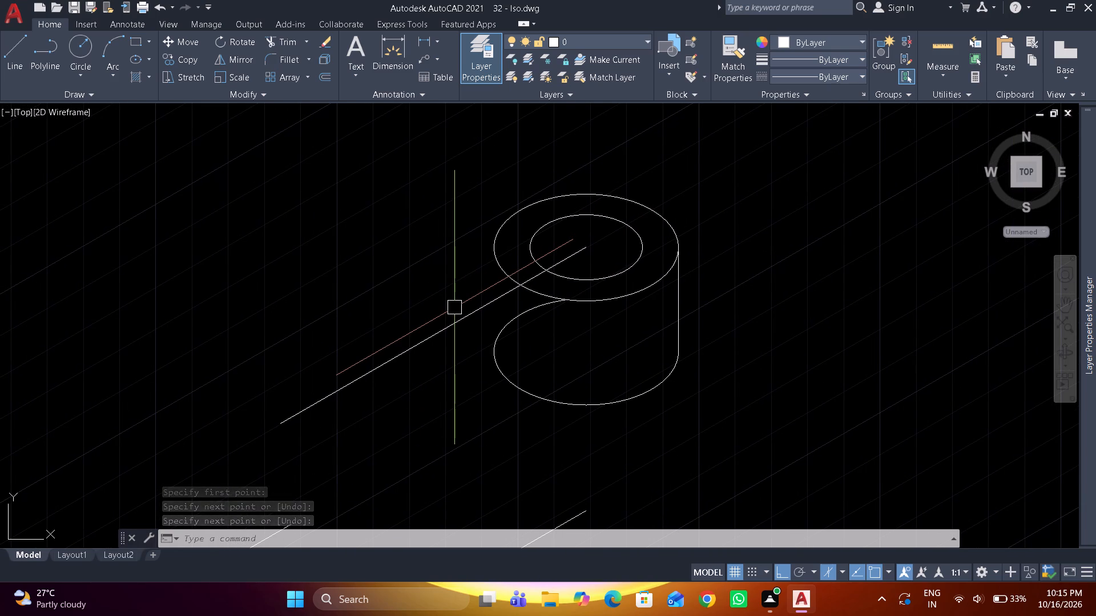
key(F5)
click(457, 318)
text(co)
key(space)
drag(428, 307, 415, 303)
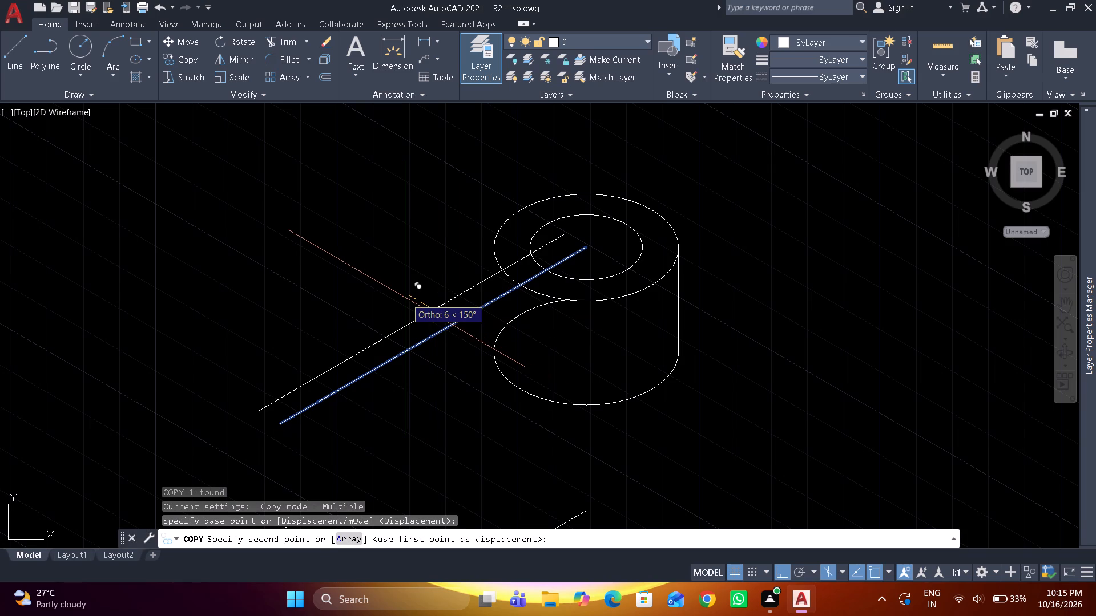
key(6)
key(Return)
key(6)
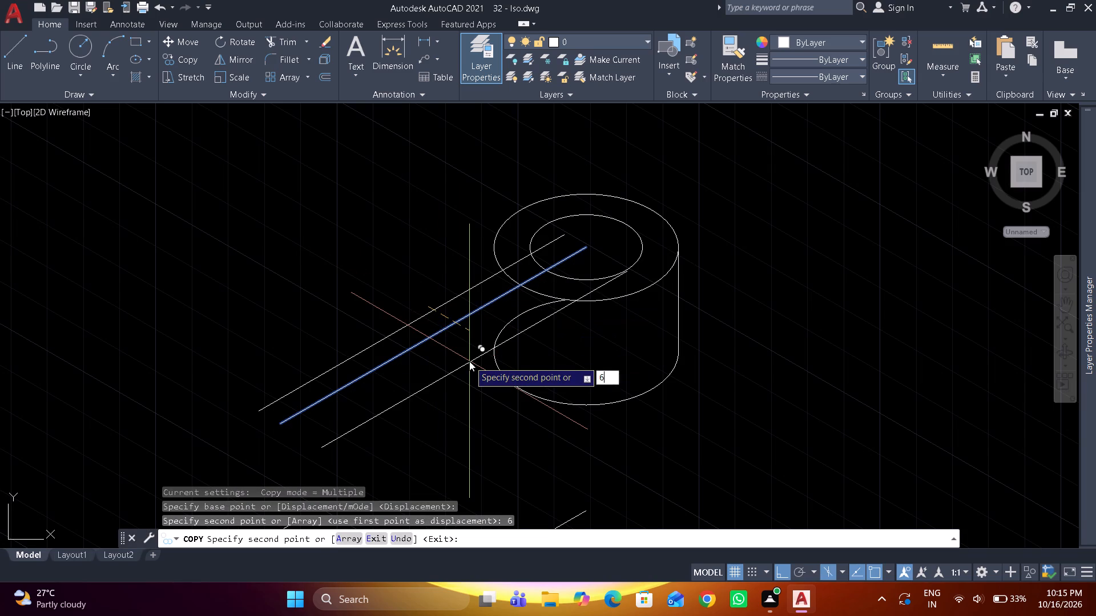
key(Return)
key(Return)
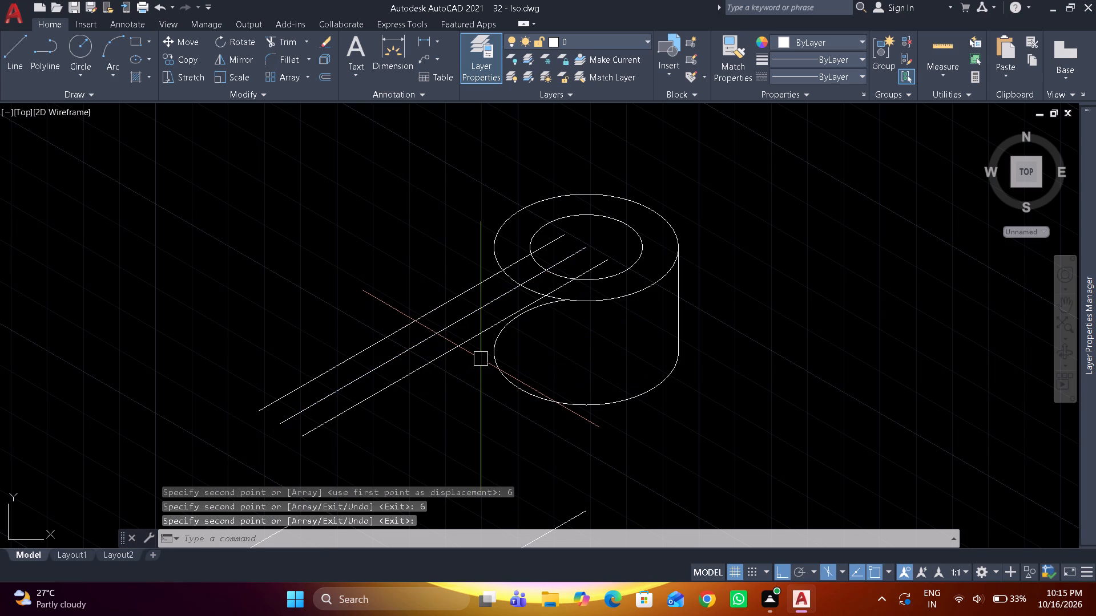
Draw a line about 65 units long from the upper isocircles' centre along the 330° axis, past the cylinder.
text(l)
key(space)
click(587, 245)
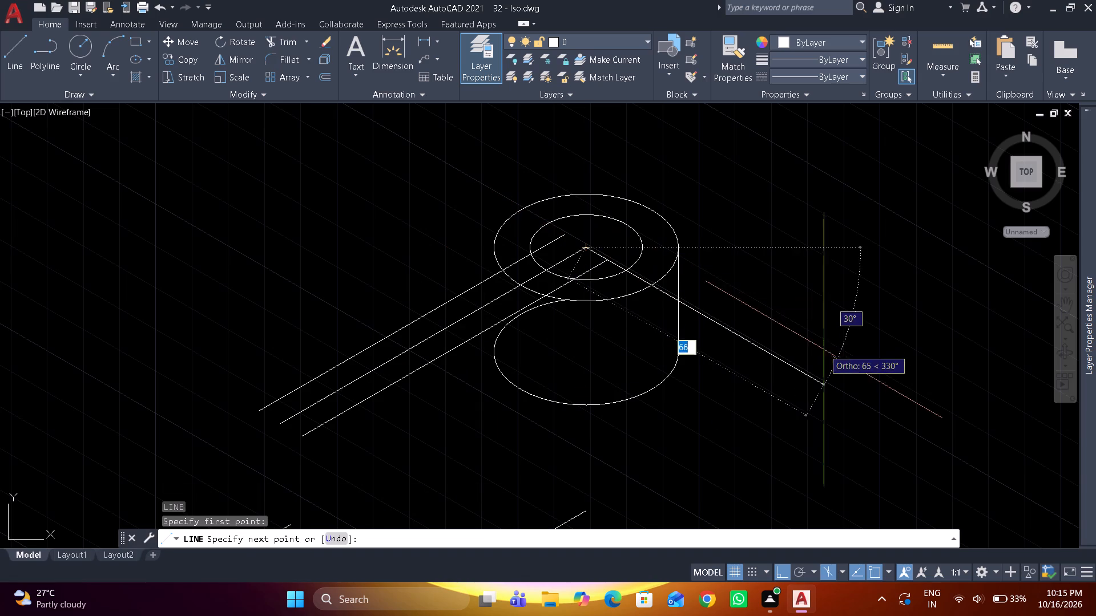
click(826, 355)
key(space)
Switch to the top isoplane and copy the 330° line 36 units along the 210° axis.
drag(759, 348, 748, 359)
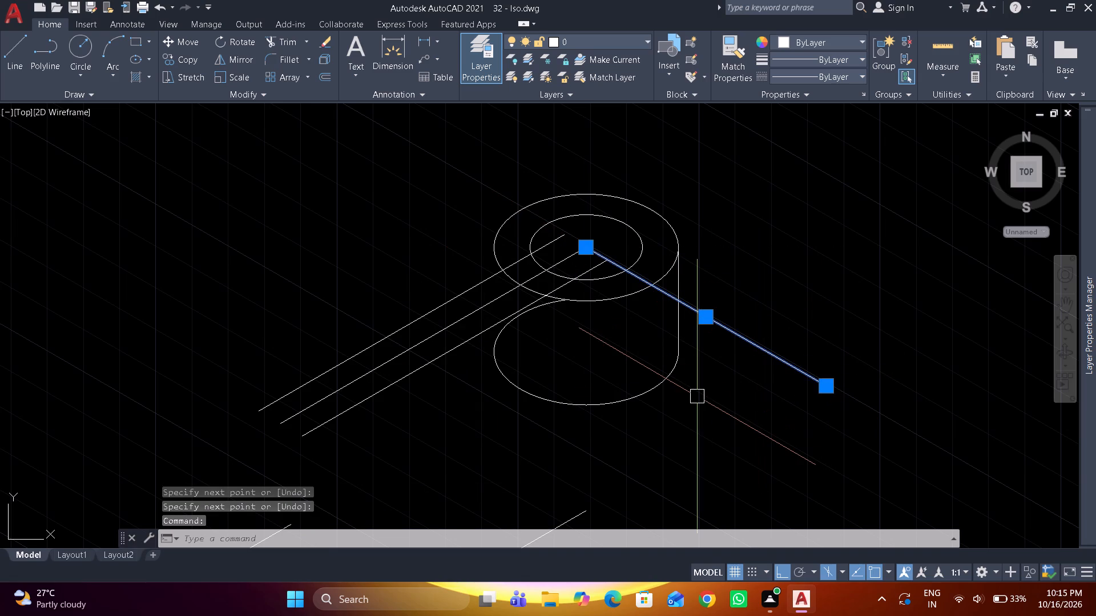
key(F5)
text(co)
key(space)
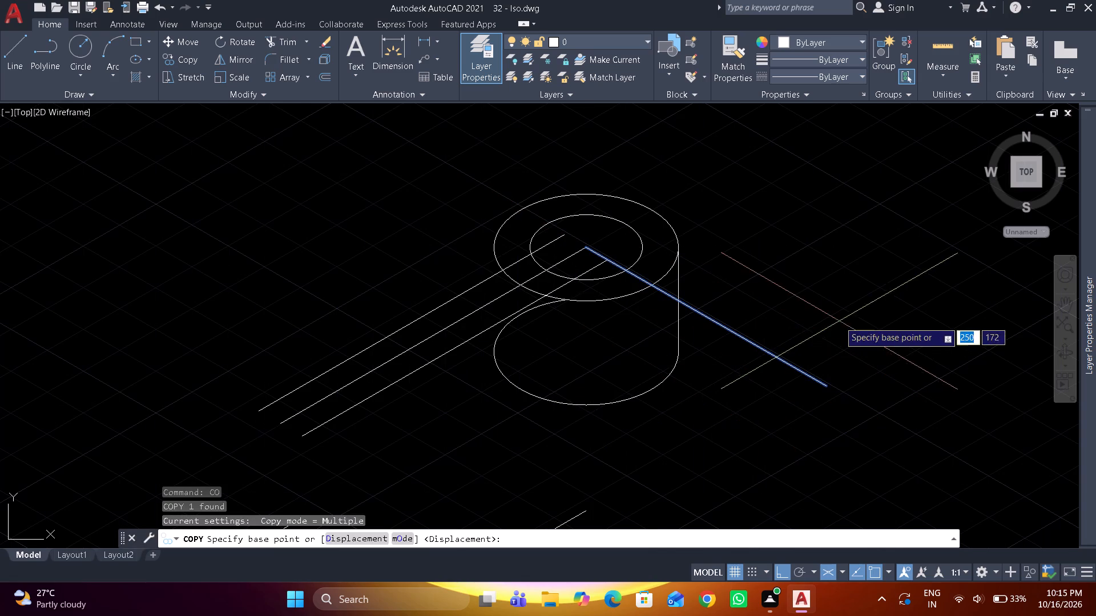
click(848, 310)
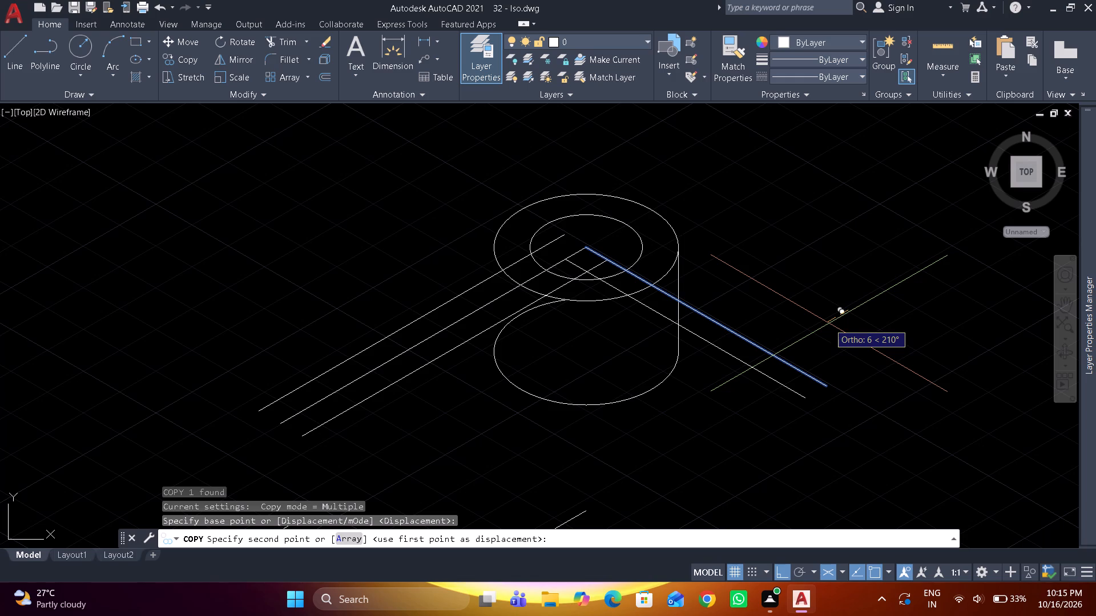
text(36)
key(Return)
key(Return)
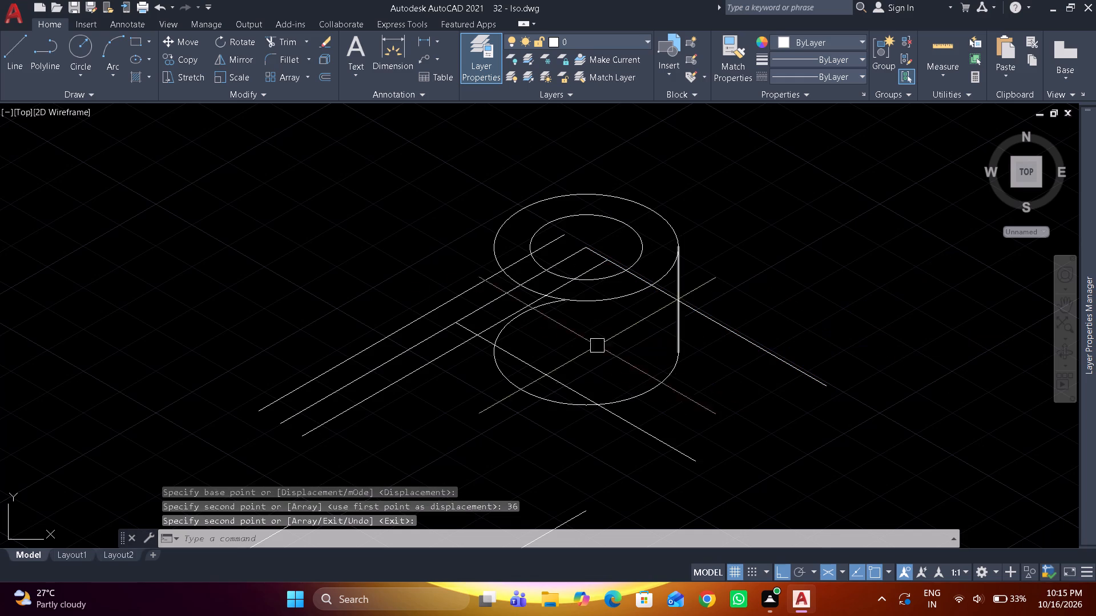
Erase the middle one of the three parallel rib lines.
click(400, 358)
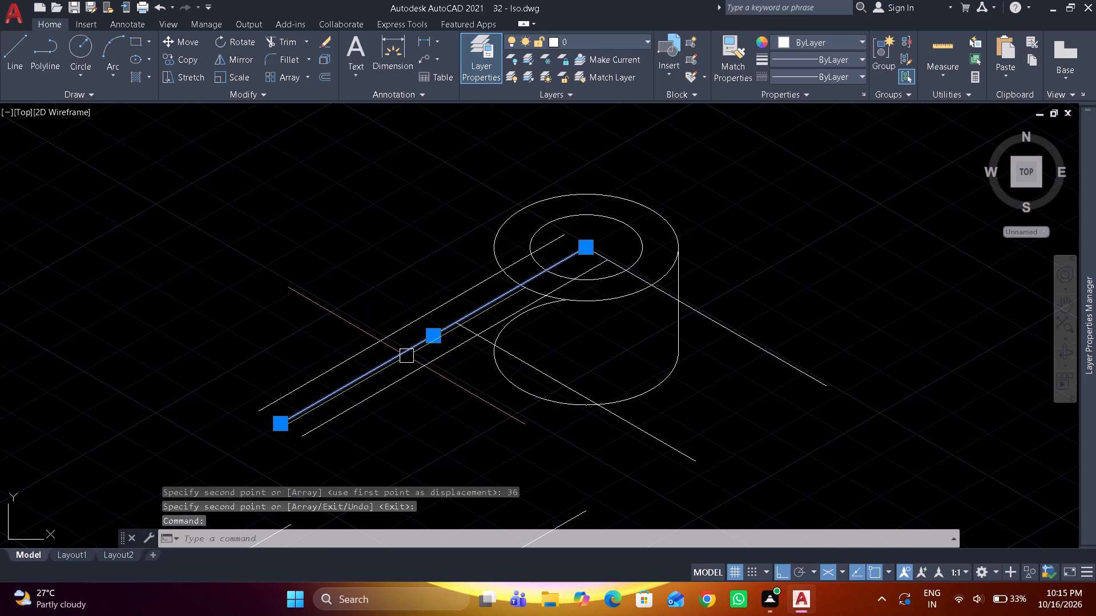
text(e)
key(space)
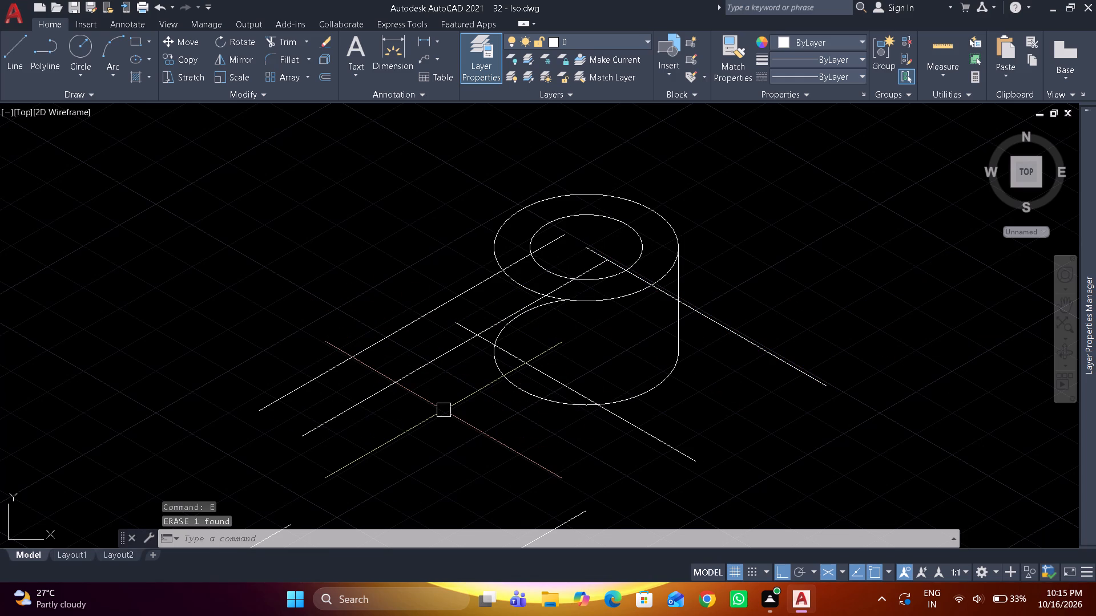
Extend the copied 330° line's upper end to the upper rib line.
text(ex)
key(space)
click(461, 327)
key(space)
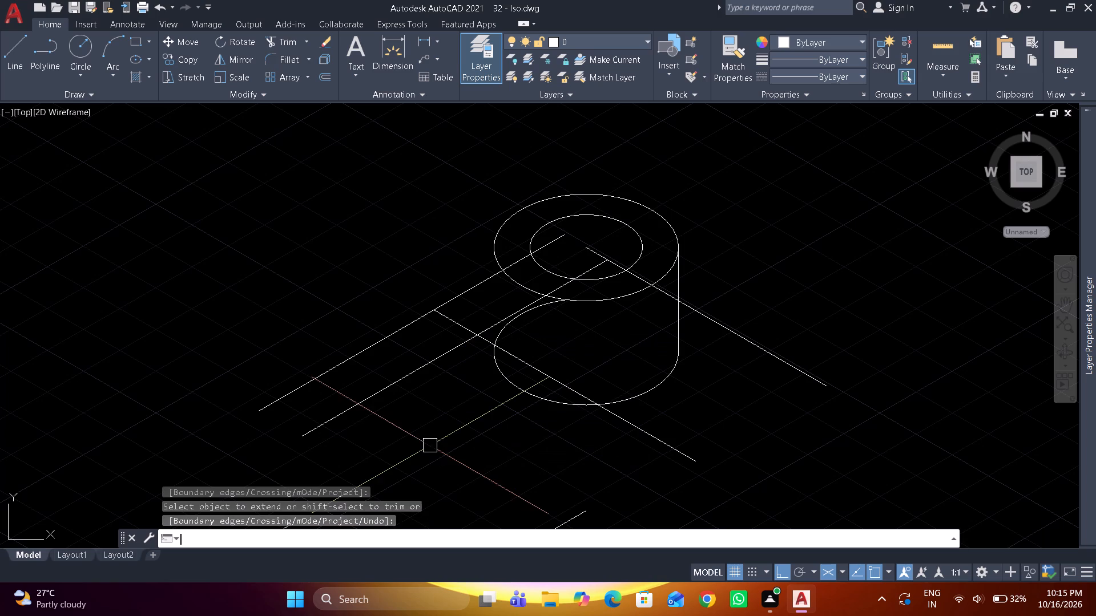
Trim the copied 330° line from the lower rib line up to and inside the lower isocircle.
text(t)
key(r)
key(space)
scroll(475, 354, up, 5)
middle_drag(533, 311, 812, 538)
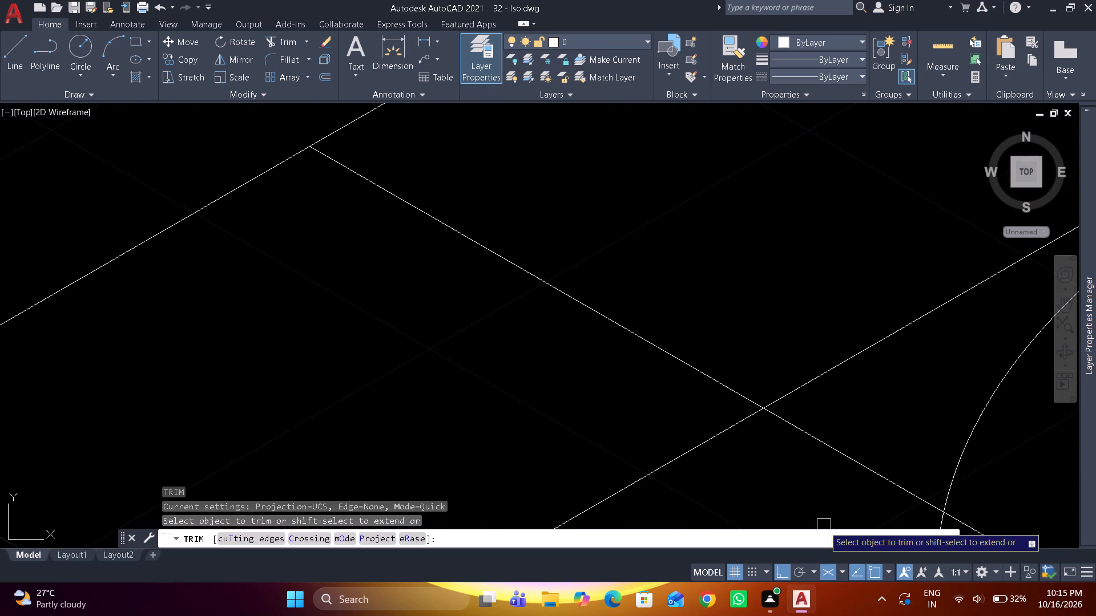
click(890, 476)
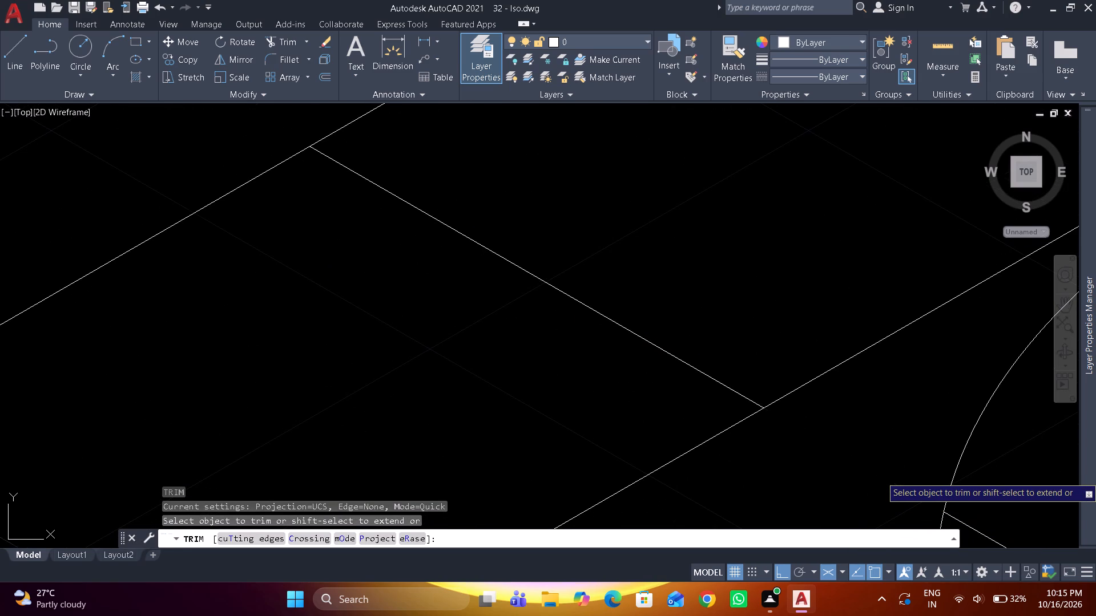
click(977, 531)
Trim both rib lines where they run inside the upper outer and inner isocircles.
scroll(871, 403, down, 3)
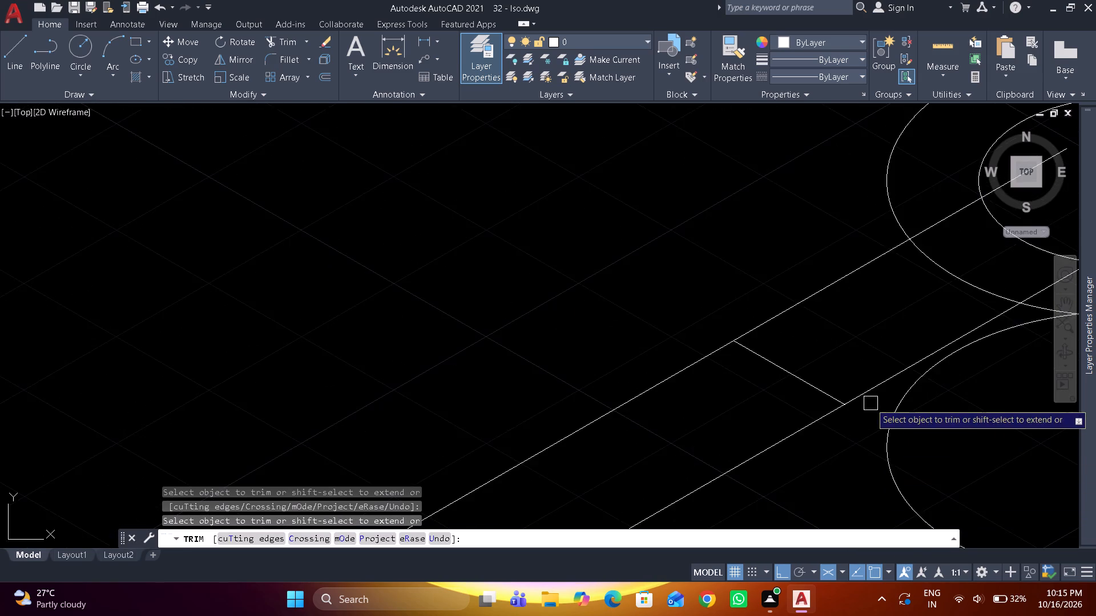
middle_drag(869, 403, 517, 414)
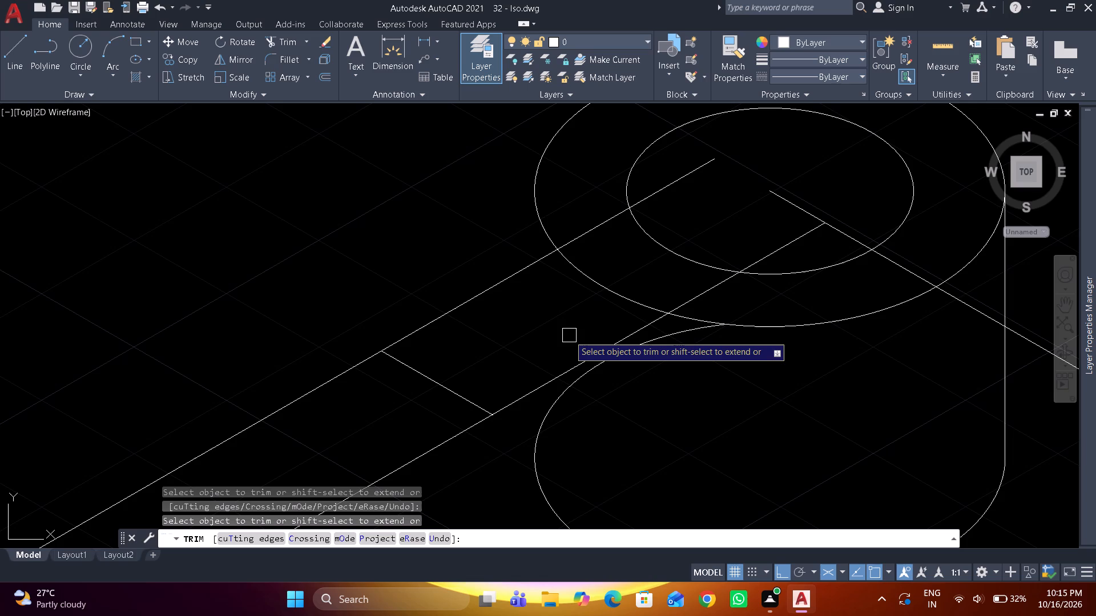
click(583, 229)
click(663, 186)
click(698, 291)
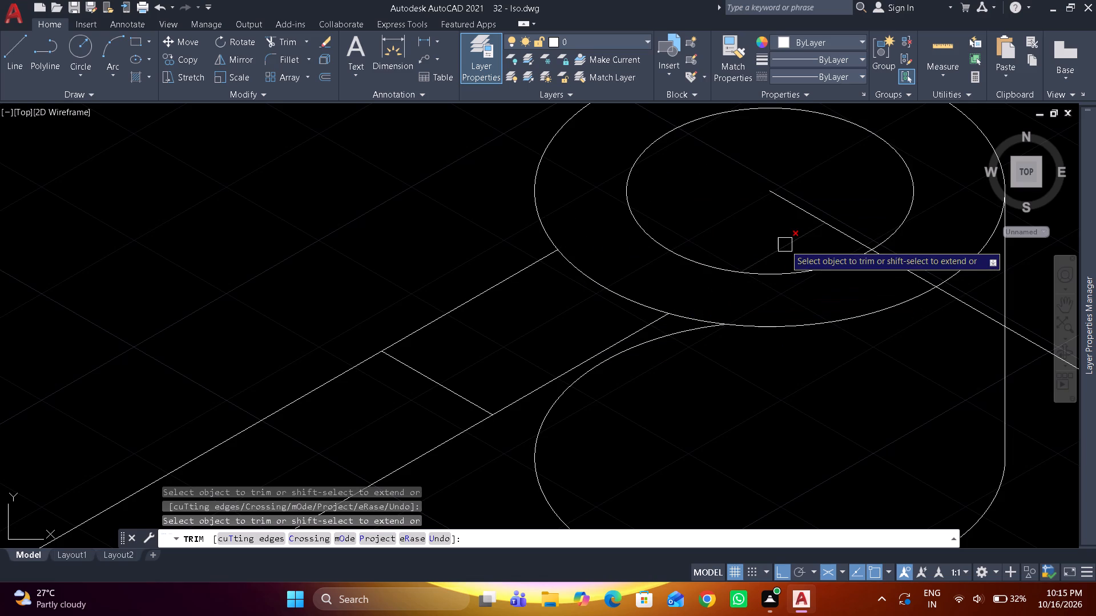
click(785, 245)
key(space)
Erase the 330° line that starts at the upper isocircles' centre.
click(813, 214)
text(e)
key(space)
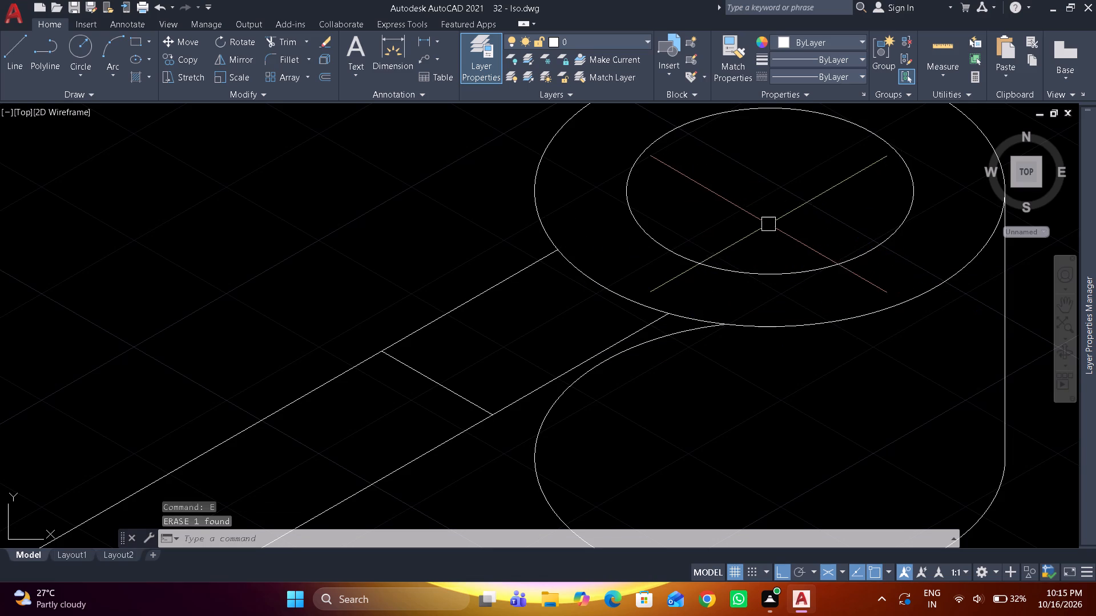
In the right isoplane, draw a vertical line from the lower rib line's intersection with the outer isocircle down past the lower isocircle.
scroll(700, 269, down, 2)
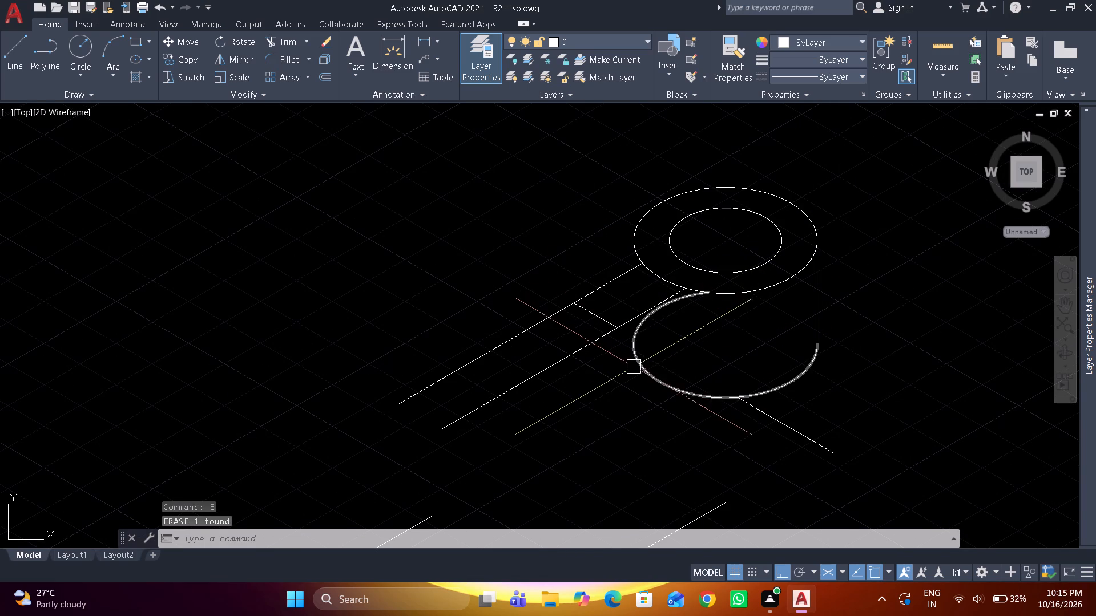
middle_drag(611, 386, 620, 364)
scroll(704, 273, up, 2)
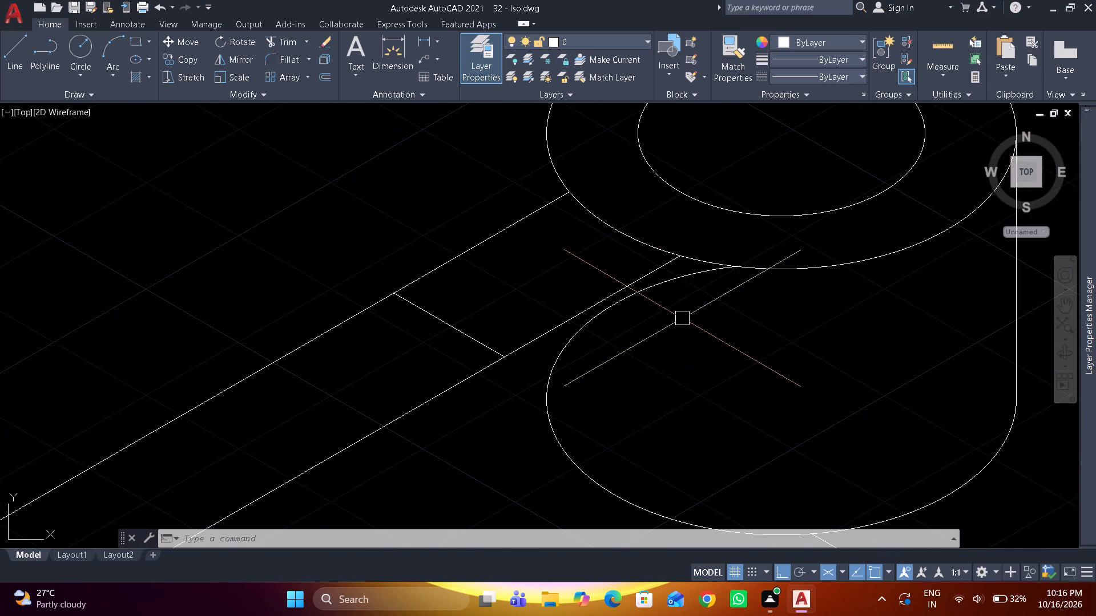
text(l)
key(space)
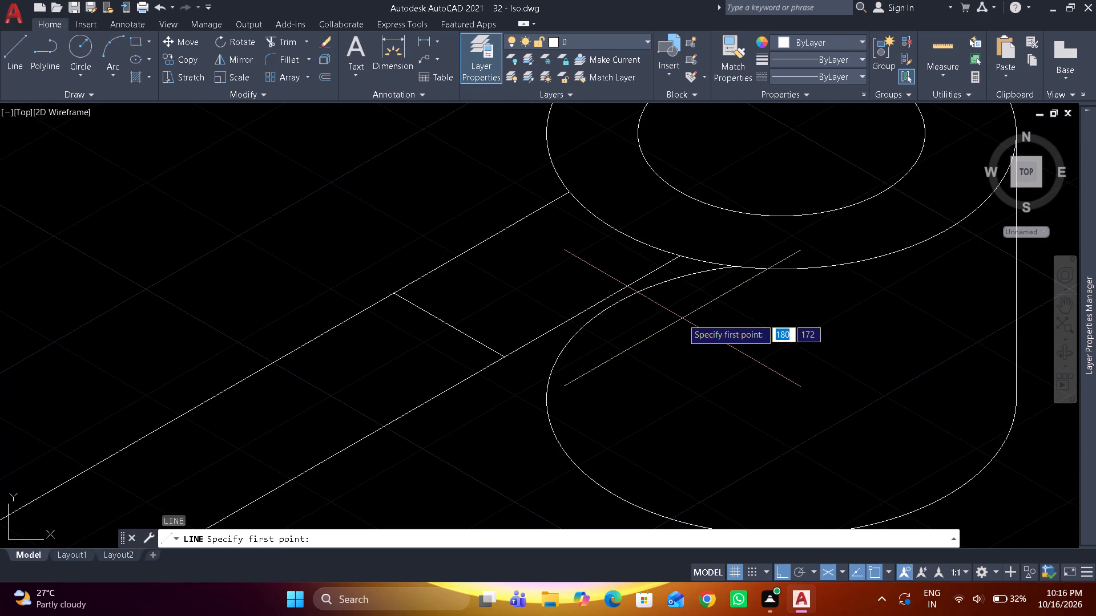
key(F5)
click(678, 249)
scroll(690, 360, down, 1)
middle_drag(690, 360, 669, 271)
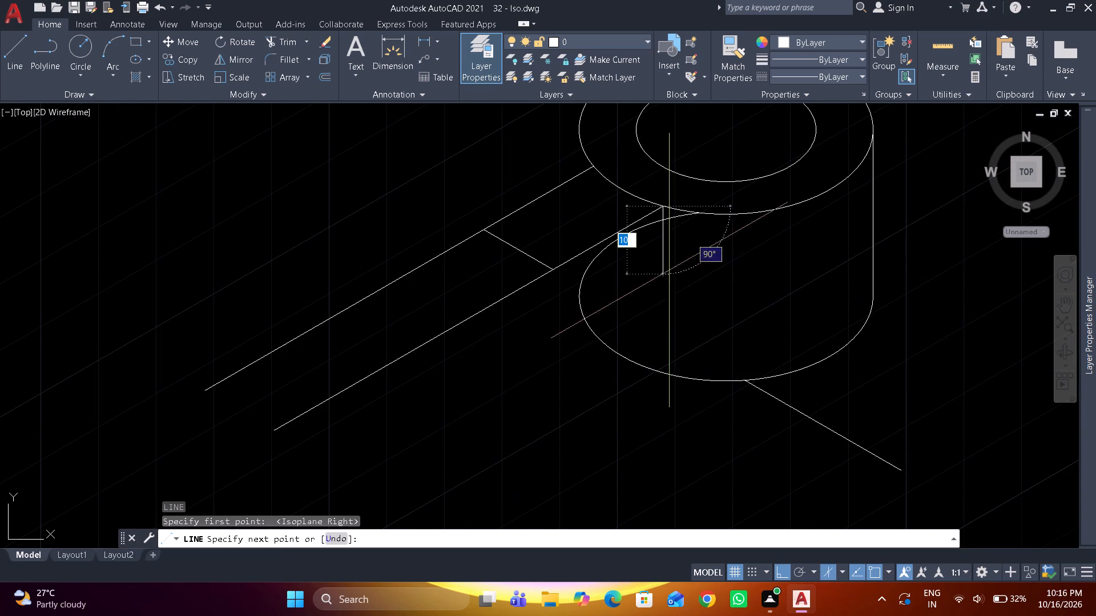
click(664, 436)
key(space)
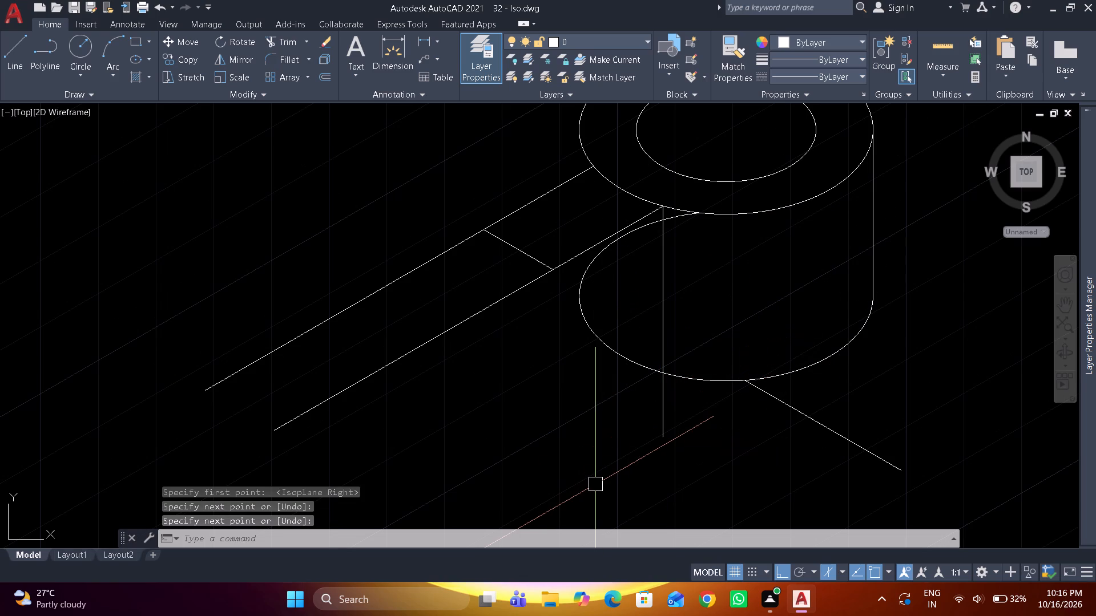
Trim the vertical line below the lower isocircle and remove that isocircle's left arc and leftover upper arc piece.
text(tr)
key(space)
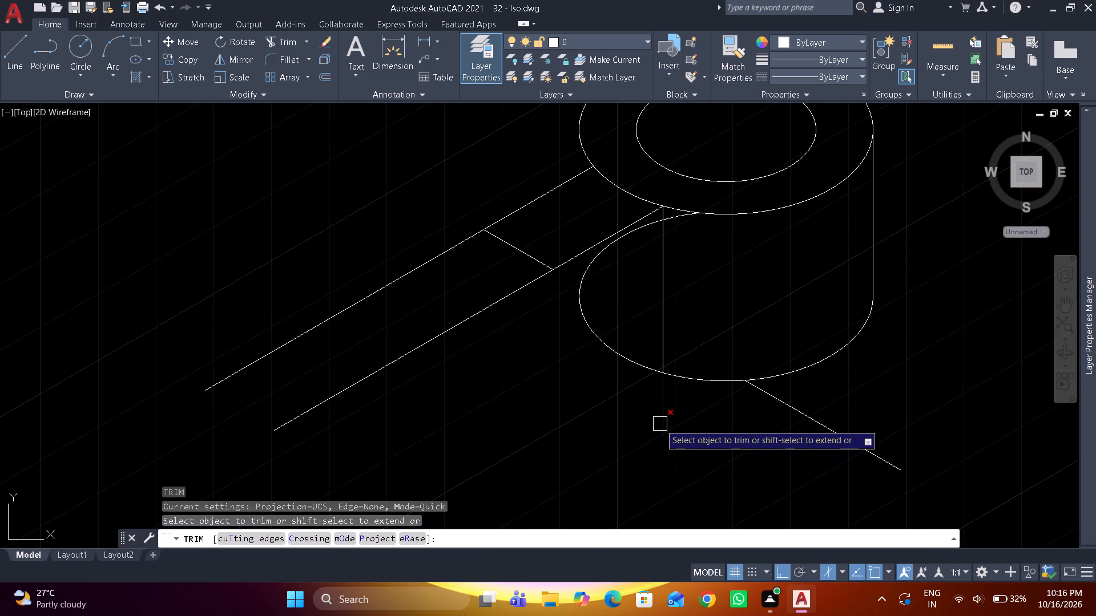
click(660, 424)
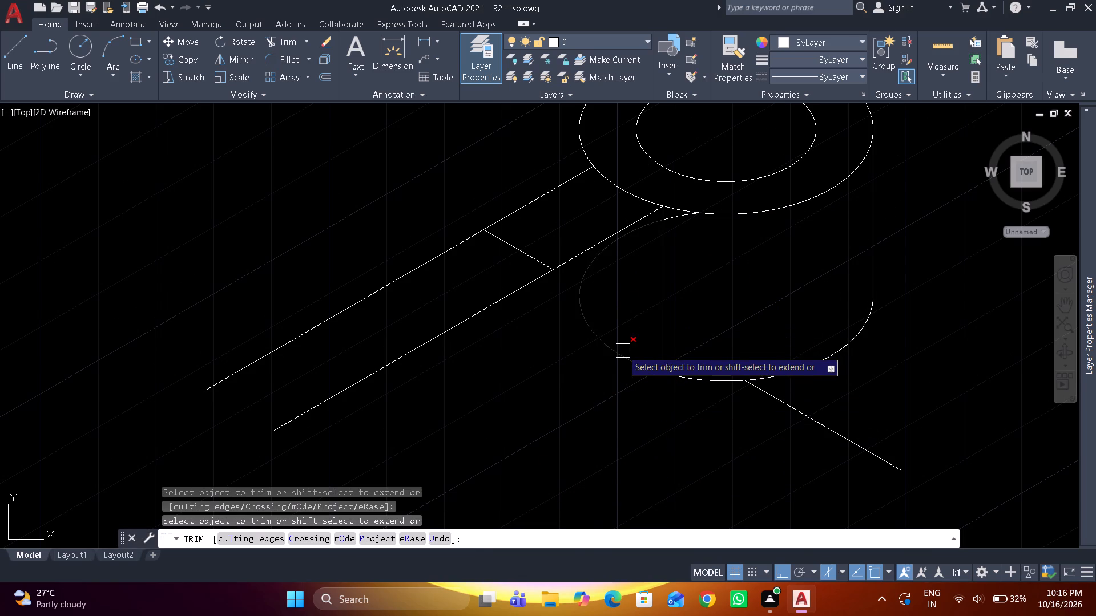
click(623, 351)
scroll(688, 206, up, 2)
click(672, 232)
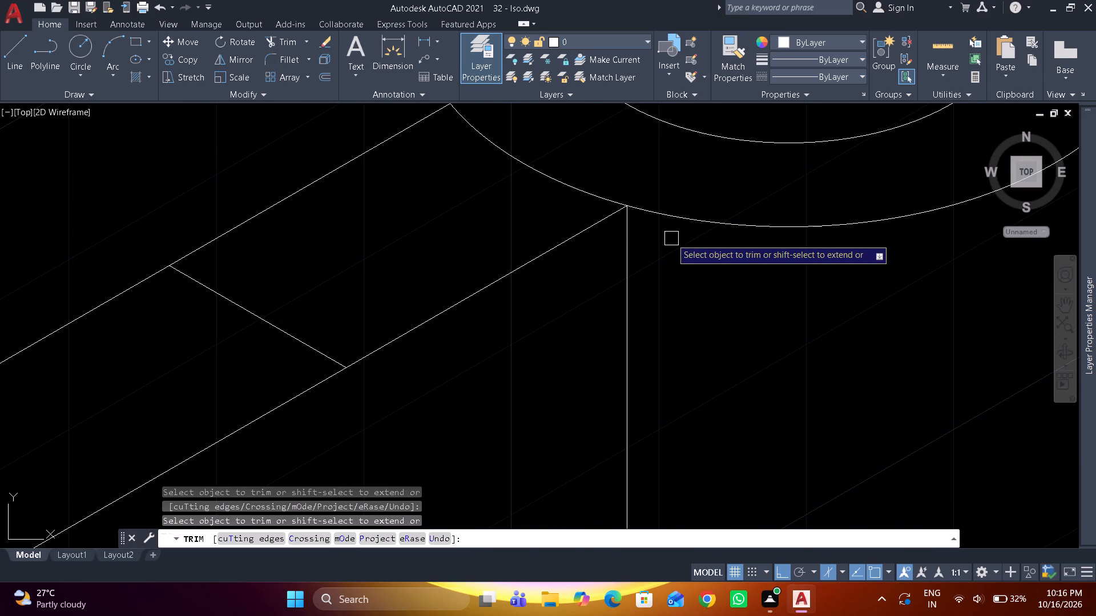
Trim the upper outer isocircle's arc between the two rib lines and remove the stray 330° segment below the cylinder.
click(543, 180)
scroll(526, 192, down, 2)
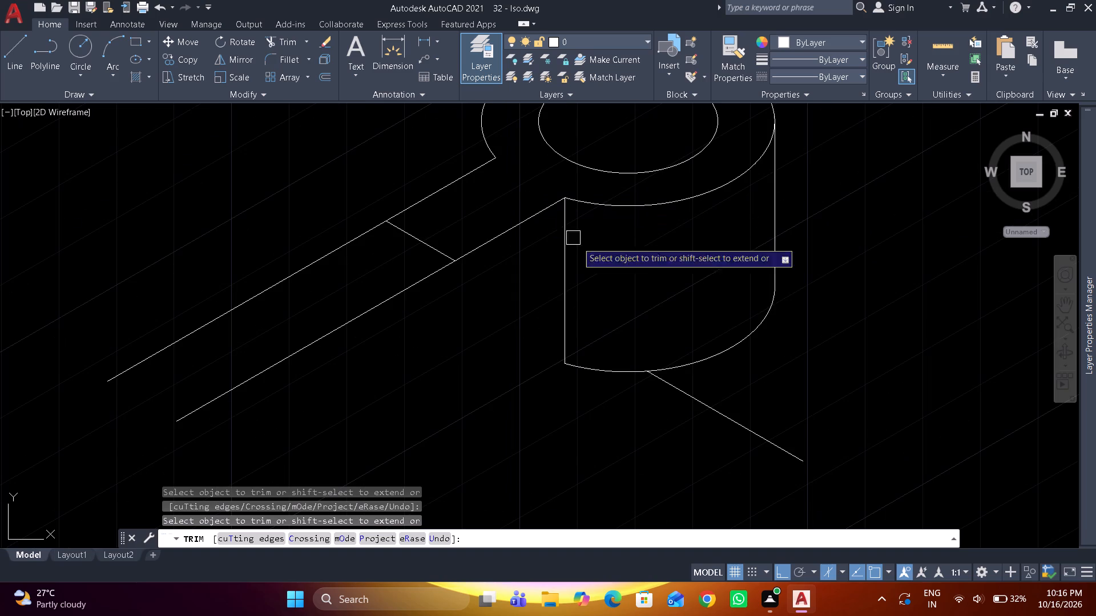
click(689, 402)
key(space)
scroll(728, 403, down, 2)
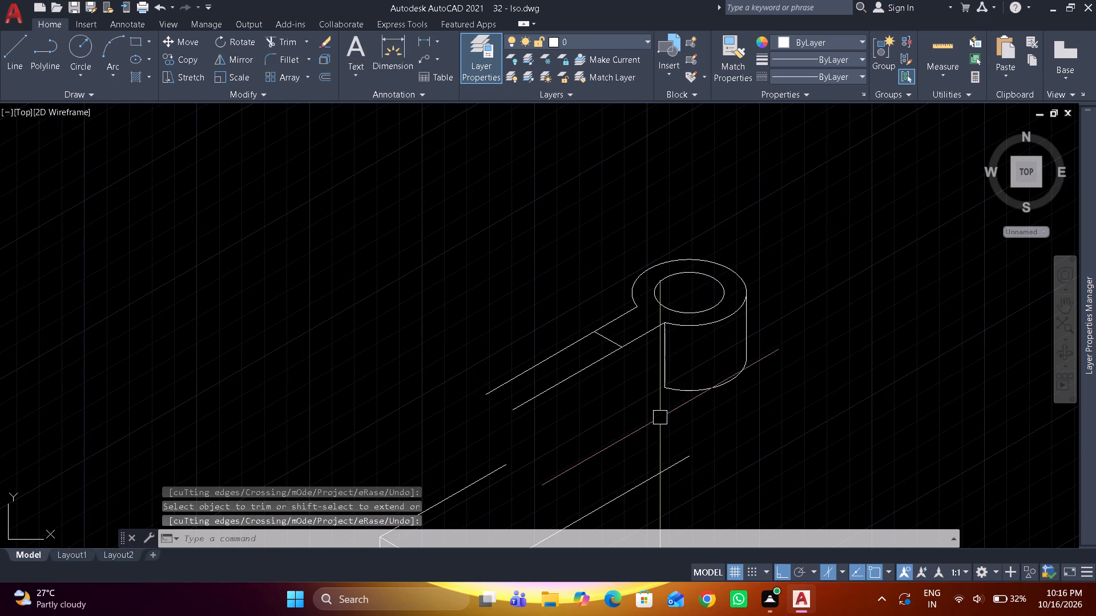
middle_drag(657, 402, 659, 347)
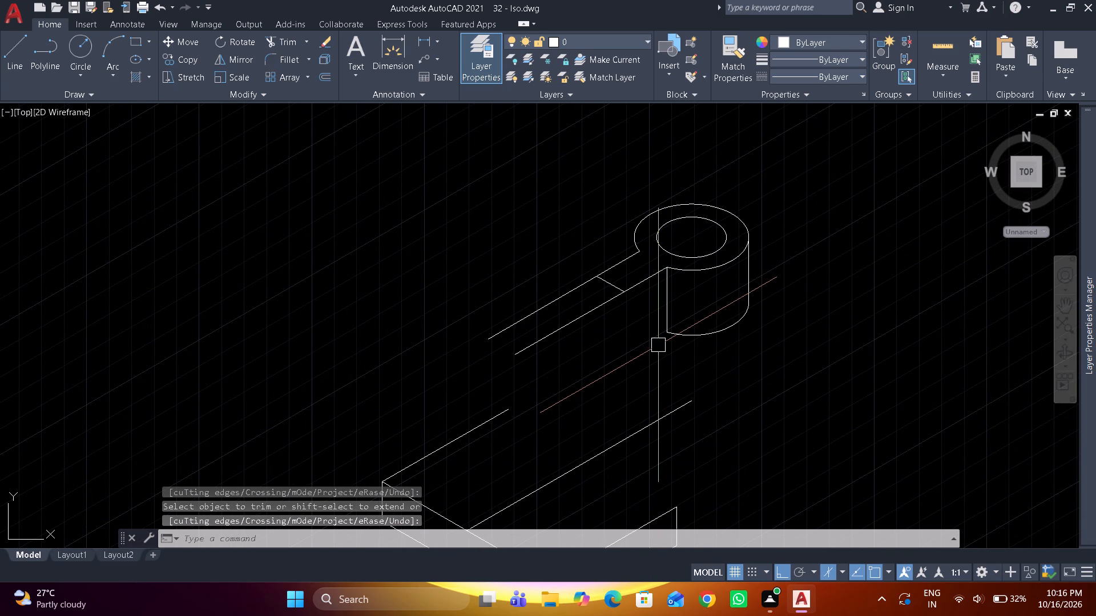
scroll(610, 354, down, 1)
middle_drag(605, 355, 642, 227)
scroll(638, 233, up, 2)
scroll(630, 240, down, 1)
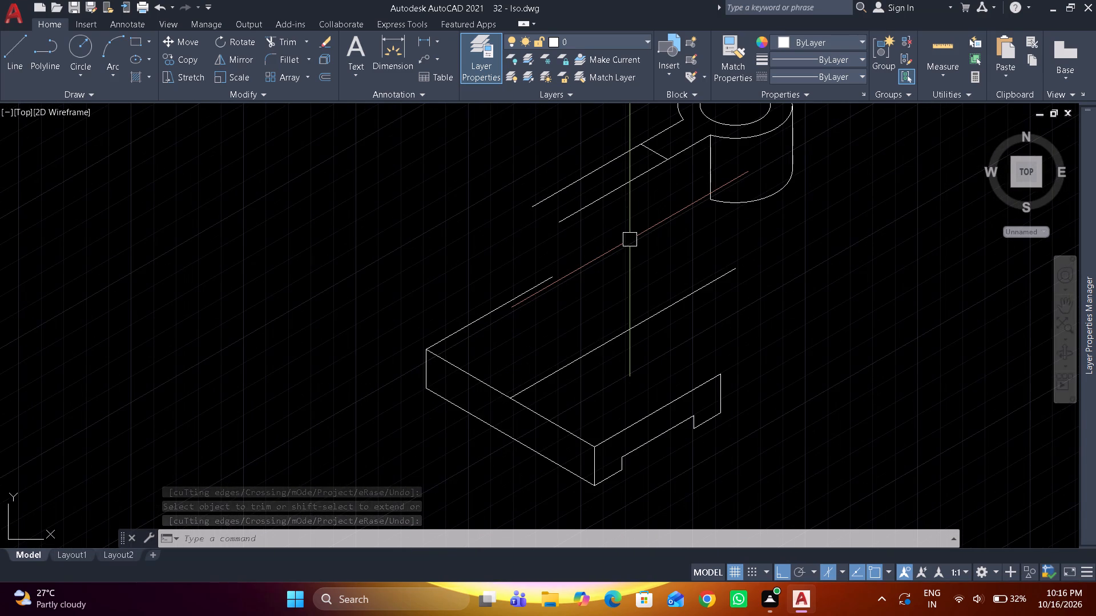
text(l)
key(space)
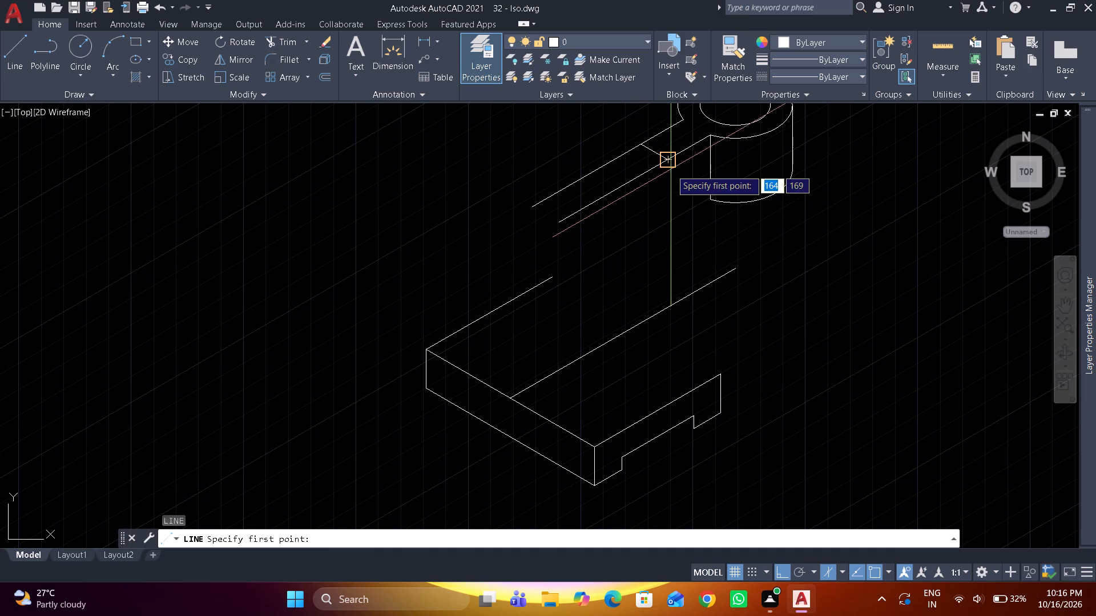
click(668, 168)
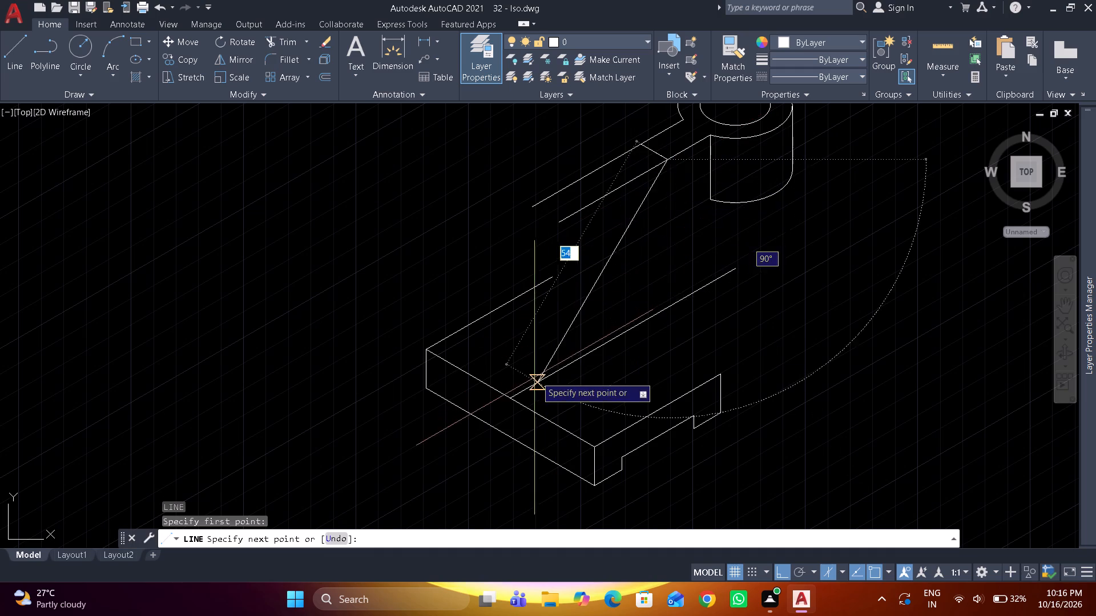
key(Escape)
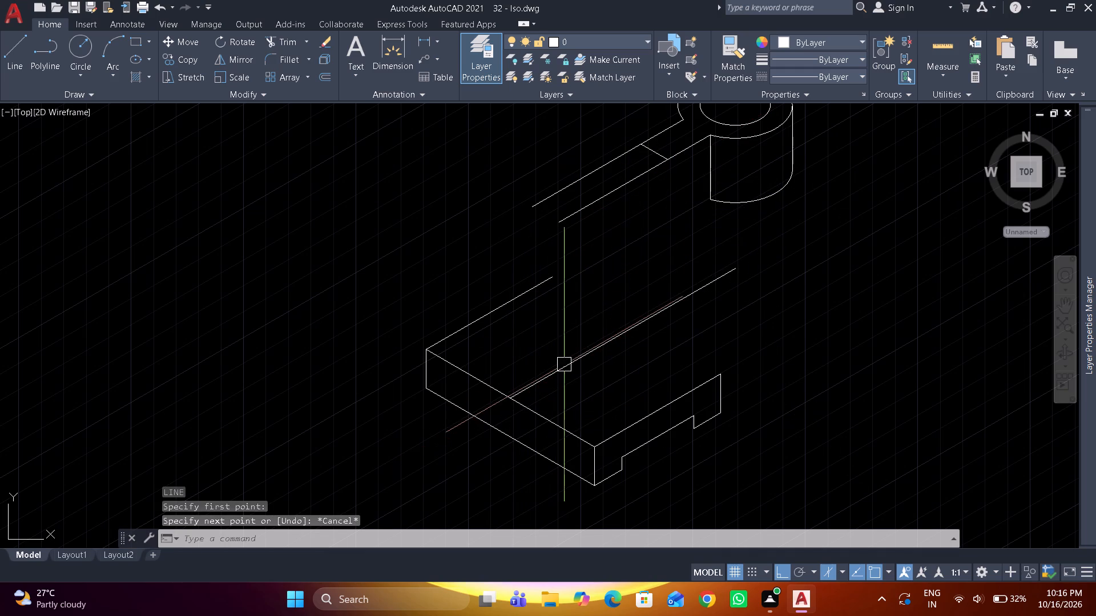
Trim both rib lines beyond the short end line so the rib's top face closes.
text(tr)
key(space)
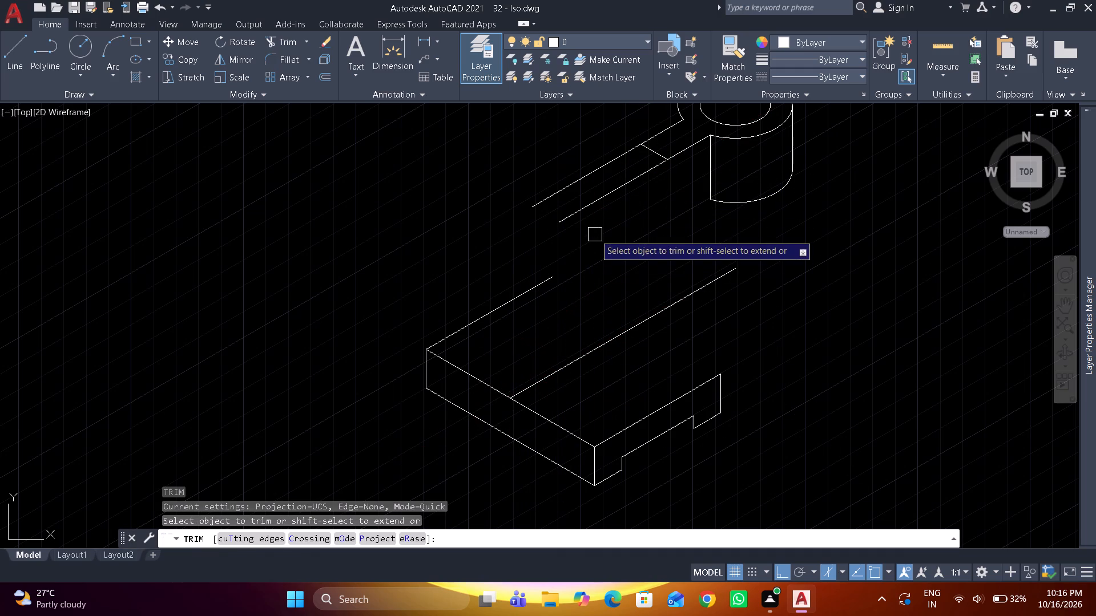
click(595, 205)
click(588, 184)
key(space)
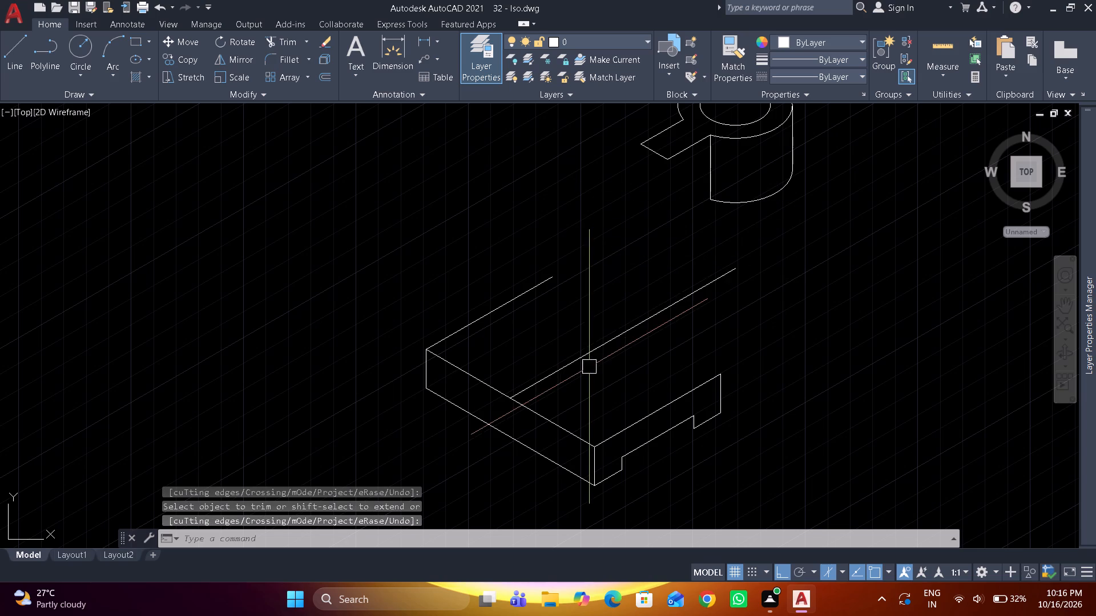
Erase the 30° construction line running from the middle of the base's upper left edge.
drag(578, 348, 575, 334)
text(e)
key(space)
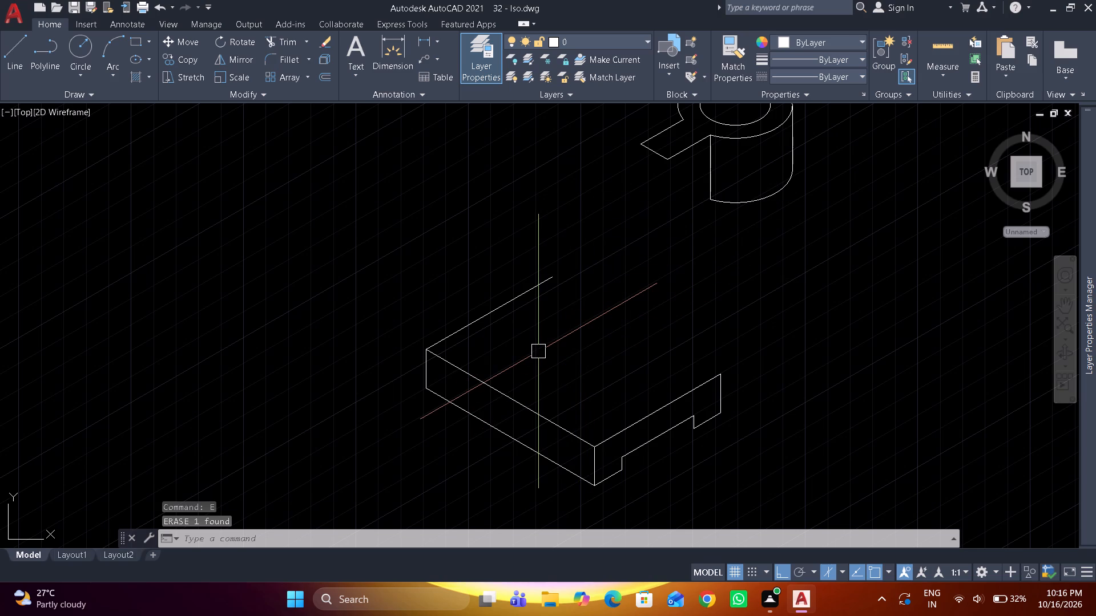
Switch to the left isoplane and draw a 12-unit line along the 330° axis on the base's top face.
key(F5)
text(l)
key(space)
click(536, 355)
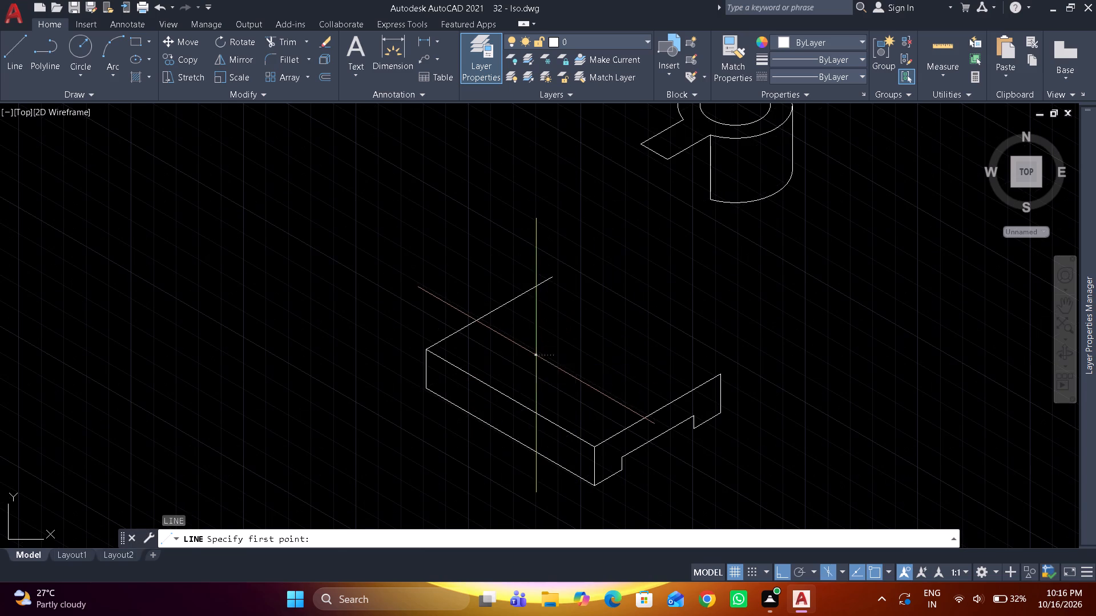
text(12)
key(Return)
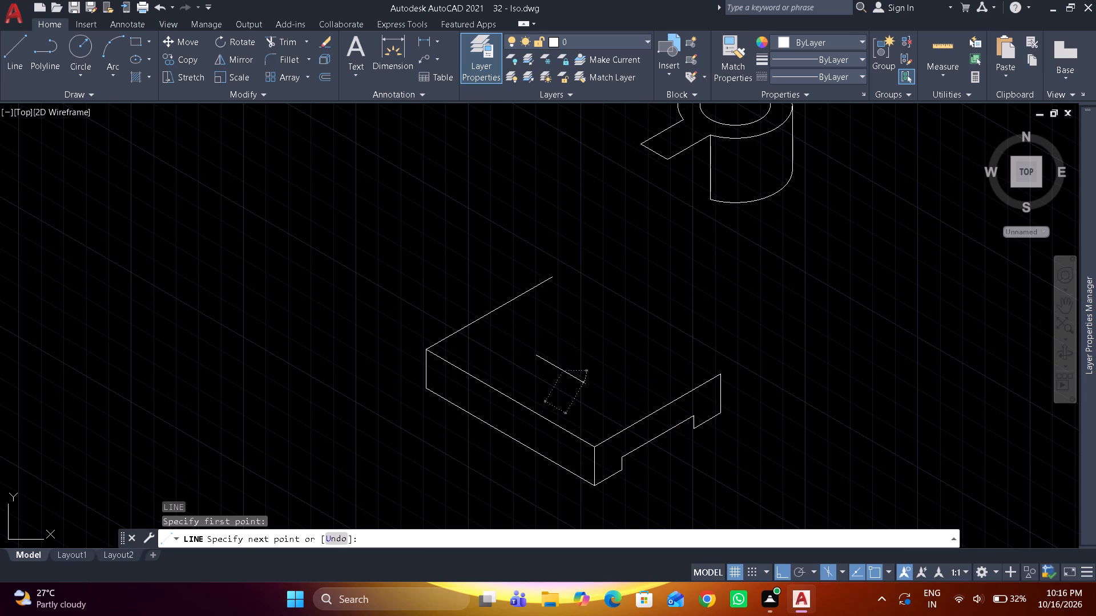
key(Return)
Move the 12-unit line by its midpoint onto the midpoint of the base's long upper front edge.
click(567, 374)
text(m)
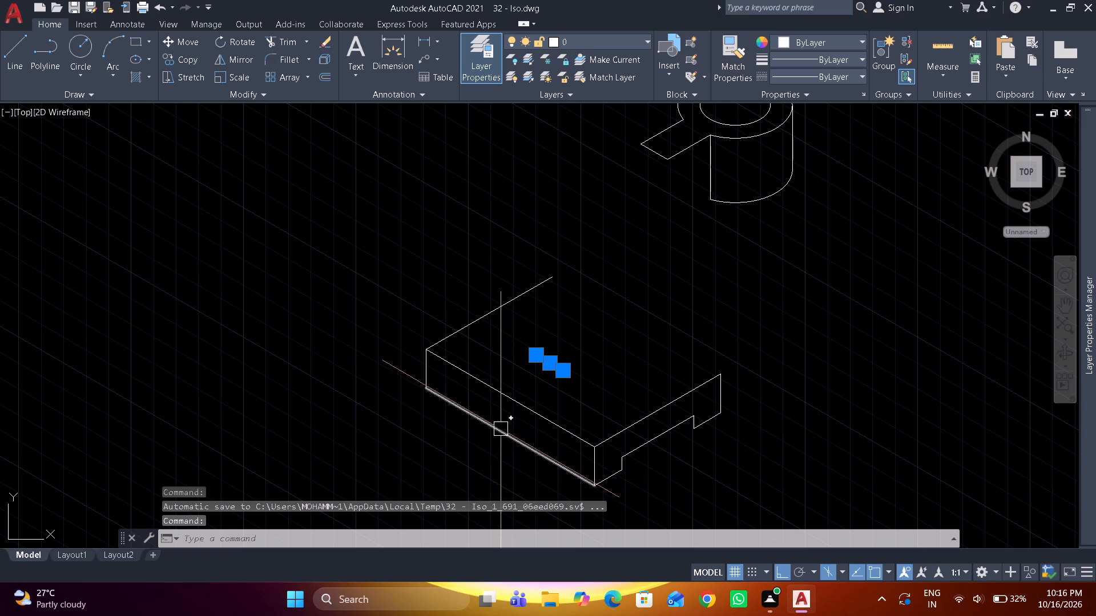
key(space)
scroll(527, 387, up, 1)
click(557, 347)
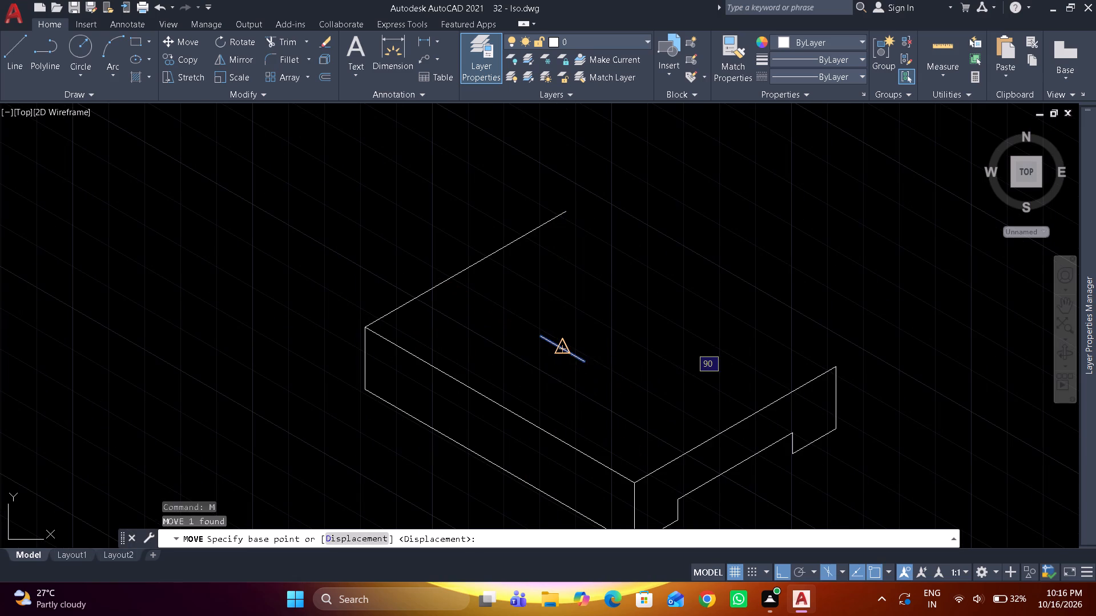
click(504, 404)
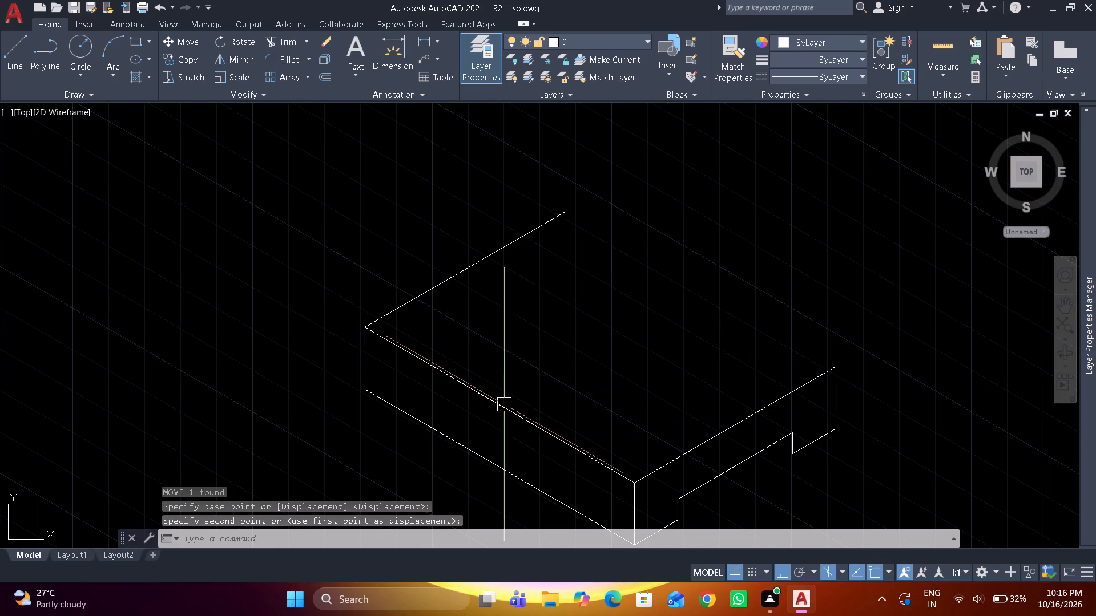
Draw a sloping line from the 12-unit line's lower end to the nearer corner of the rib's short end line.
text(l)
key(space)
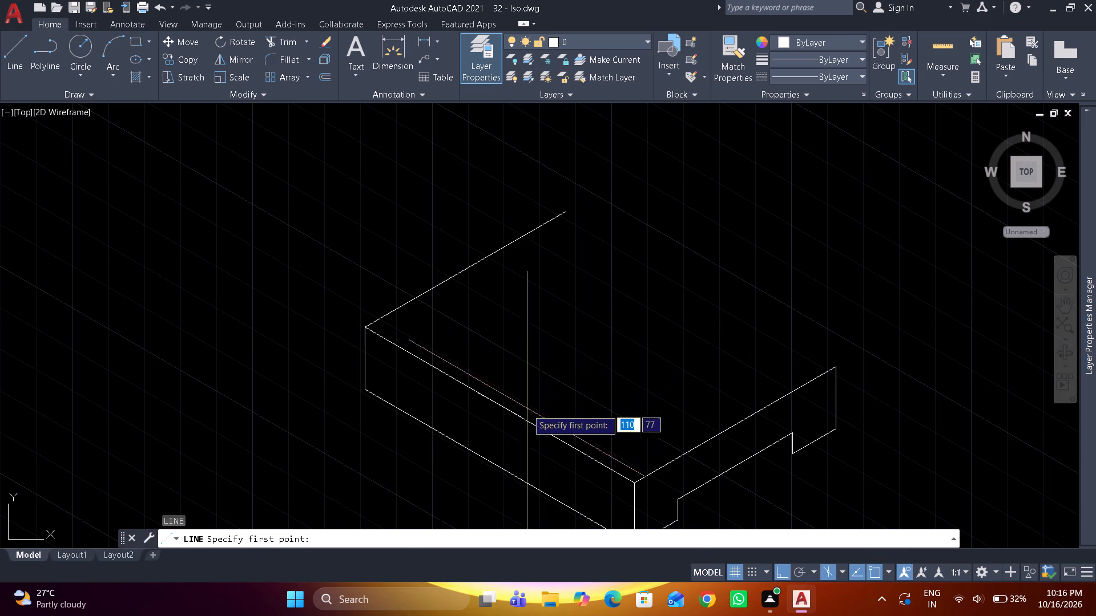
drag(517, 418, 530, 407)
scroll(585, 356, down, 1)
middle_drag(585, 356, 573, 427)
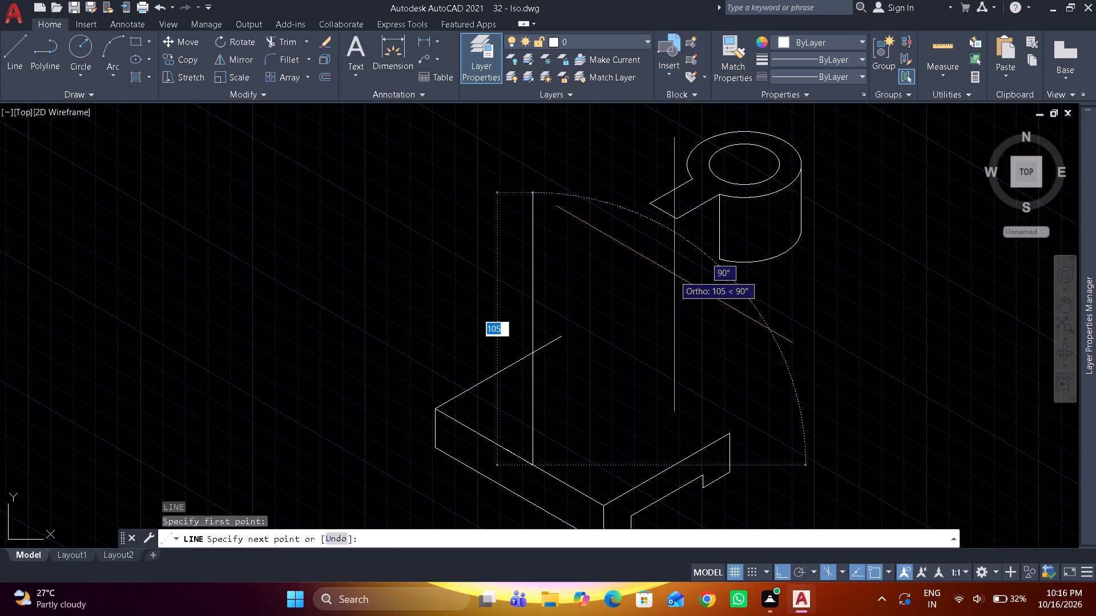
click(682, 217)
key(space)
Draw a second sloping line from the 12-unit line's other end to the rib's remaining end corner.
scroll(545, 429, up, 1)
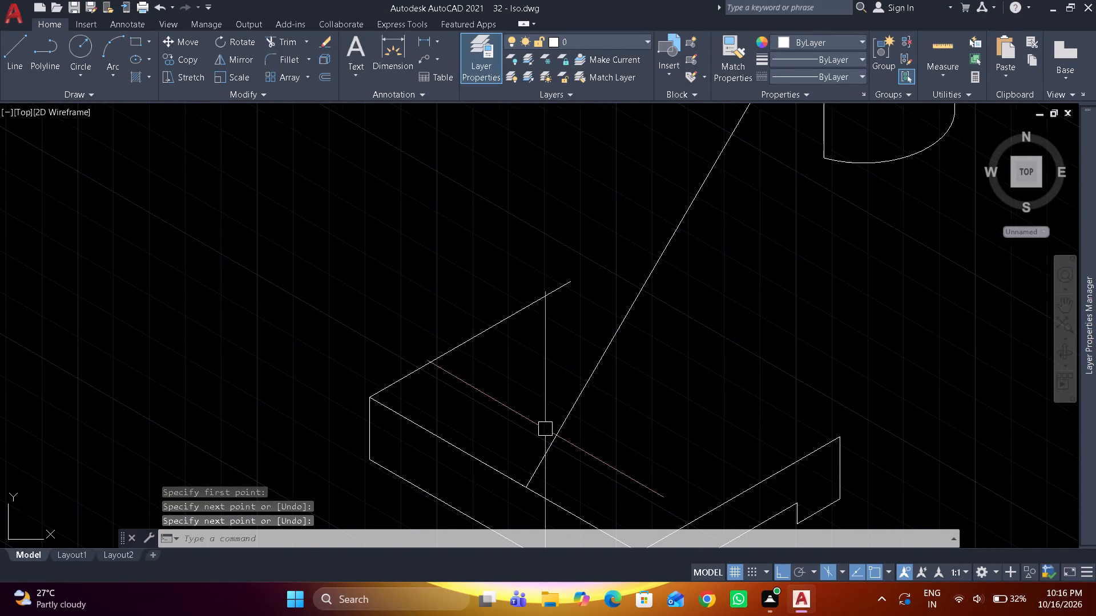
key(space)
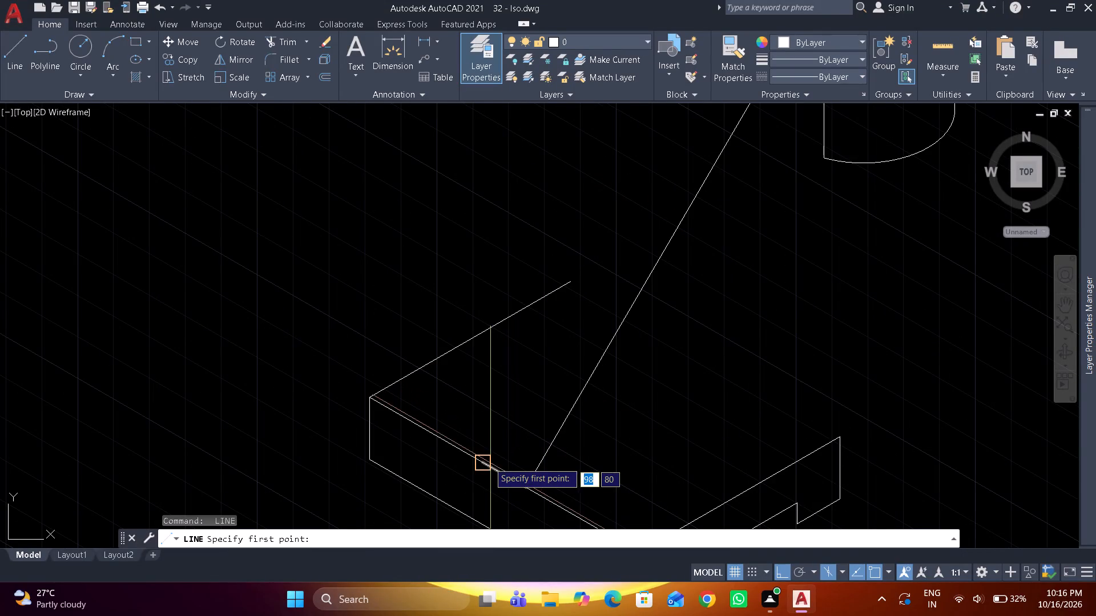
drag(486, 459, 501, 443)
scroll(590, 309, down, 1)
middle_drag(590, 309, 585, 396)
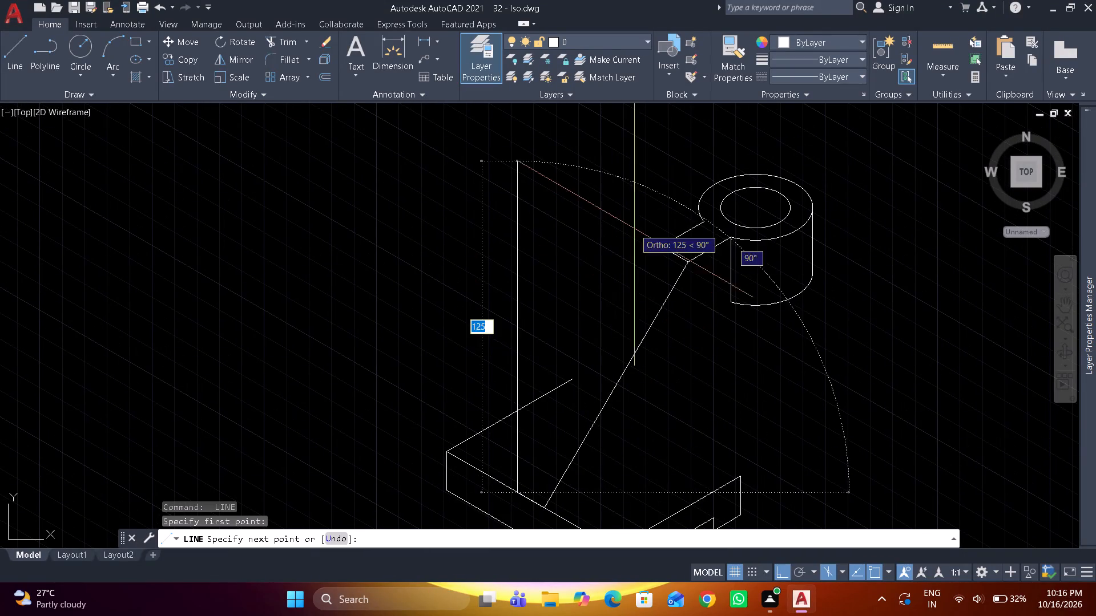
click(656, 239)
key(space)
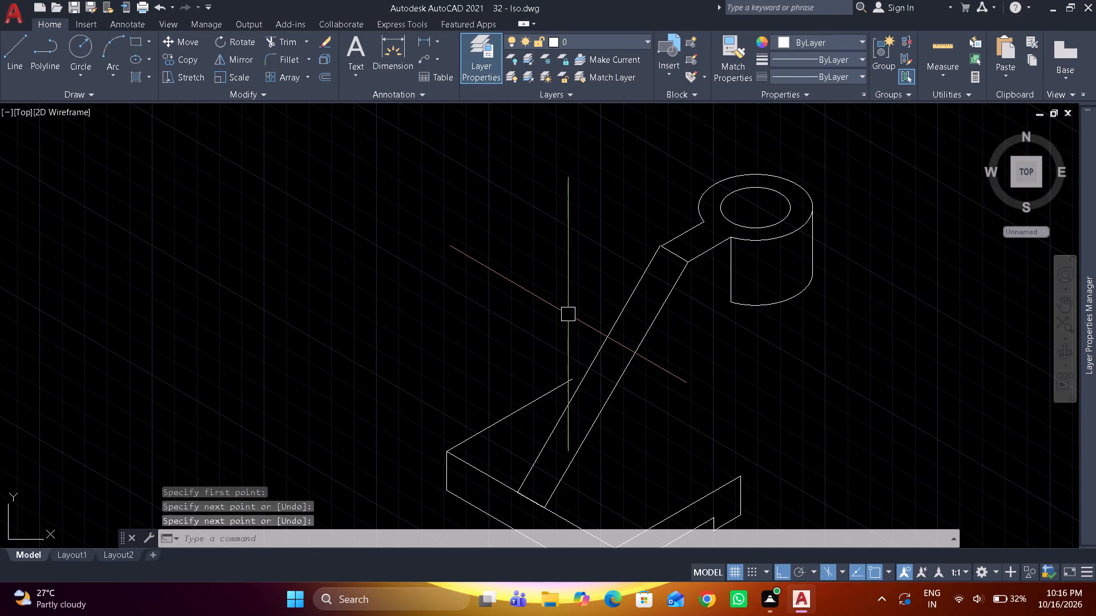
key(e)
key(Escape)
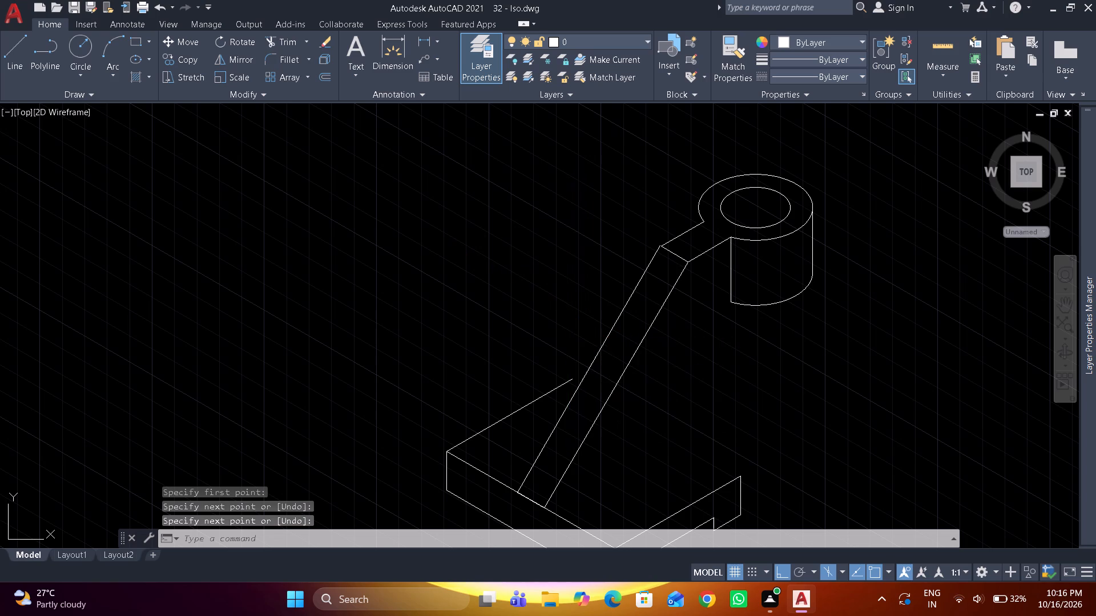
Draw a short line along the 330° axis from the far end of the base's short upper edge across the first sloping line.
text(l)
key(space)
scroll(565, 366, up, 3)
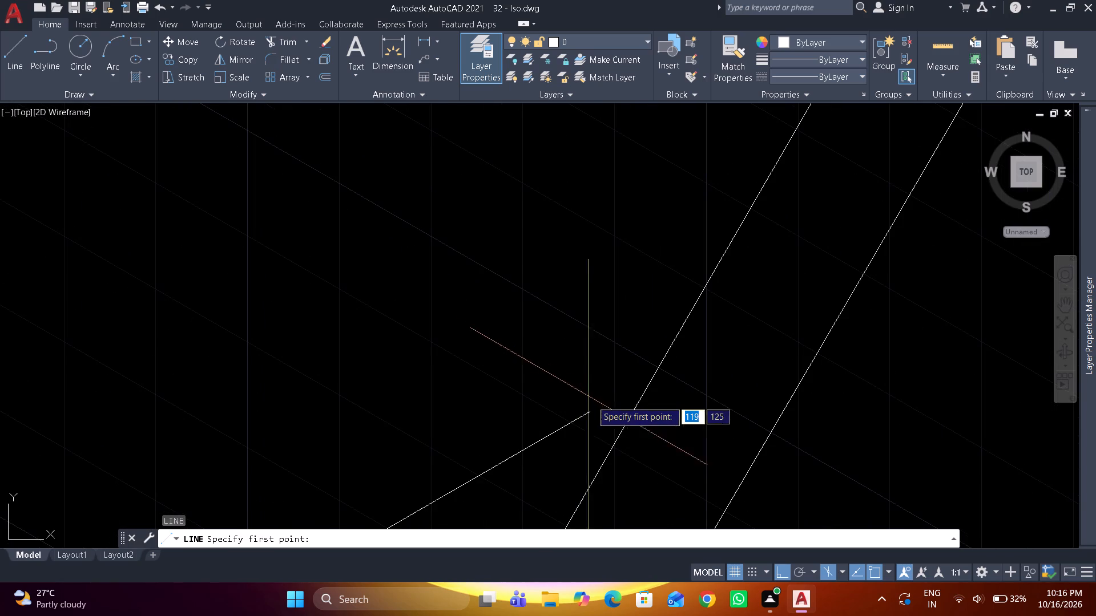
click(600, 411)
click(686, 463)
key(space)
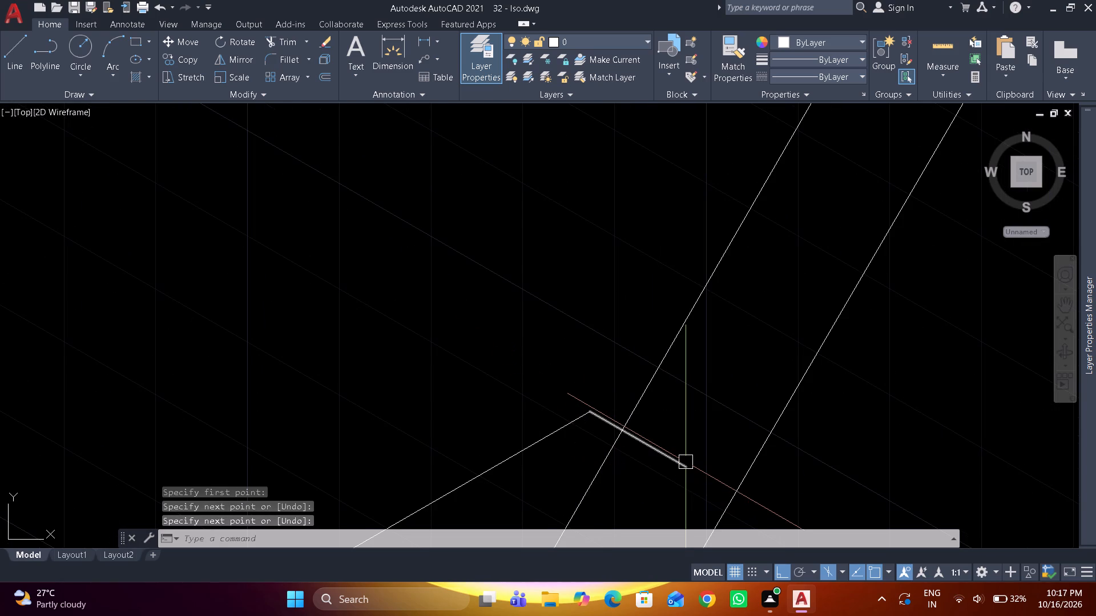
Trim the part of that short back-edge line that runs past the first sloping line into the rib.
text(tr)
key(space)
click(678, 453)
key(space)
In the top isoplane, draw a 56-unit line at 30° from the rib's lower front corner, continuing to the end of the base's notched-side upper edge.
scroll(634, 346, down, 3)
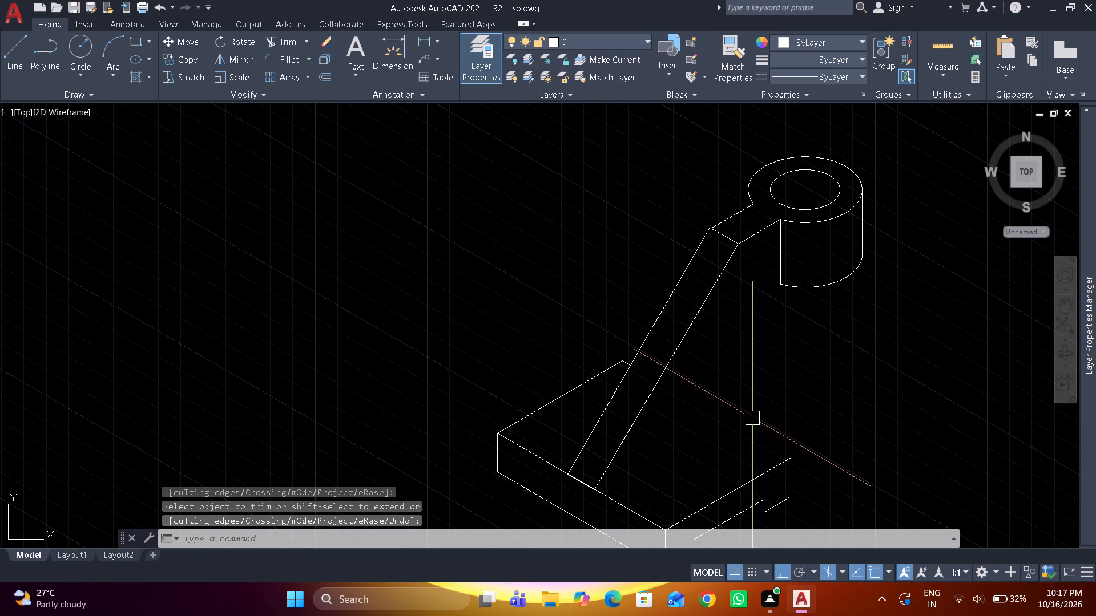
middle_drag(752, 418, 769, 347)
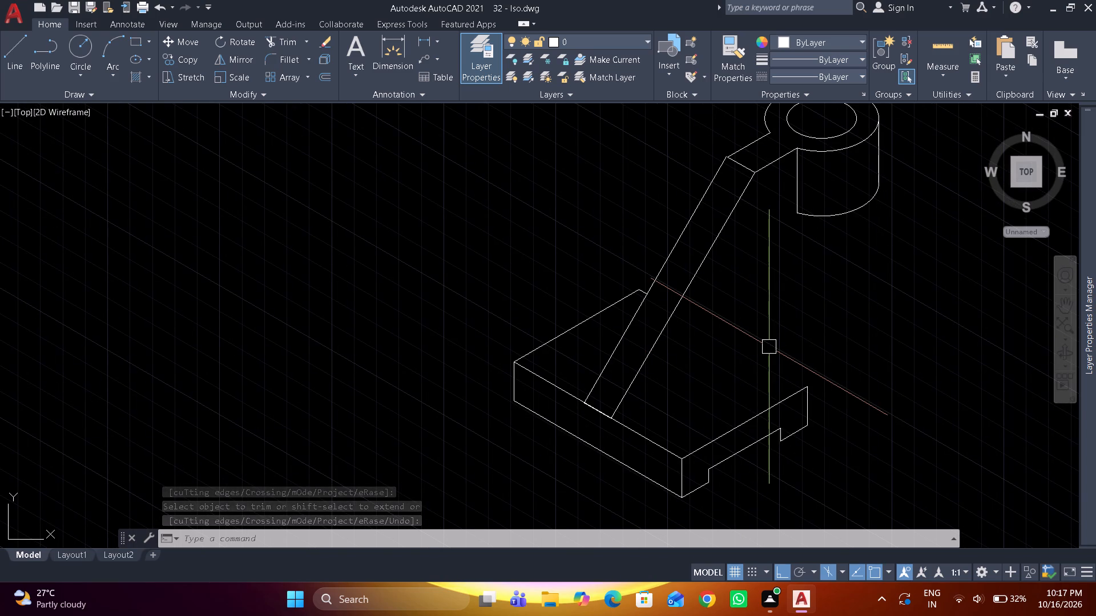
key(F5)
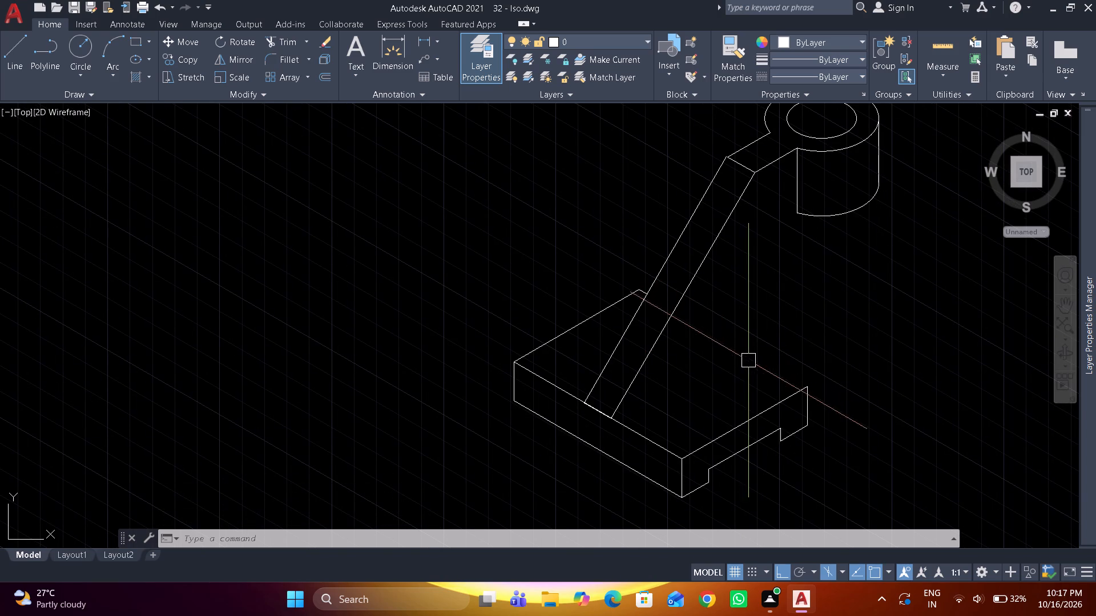
key(l)
key(space)
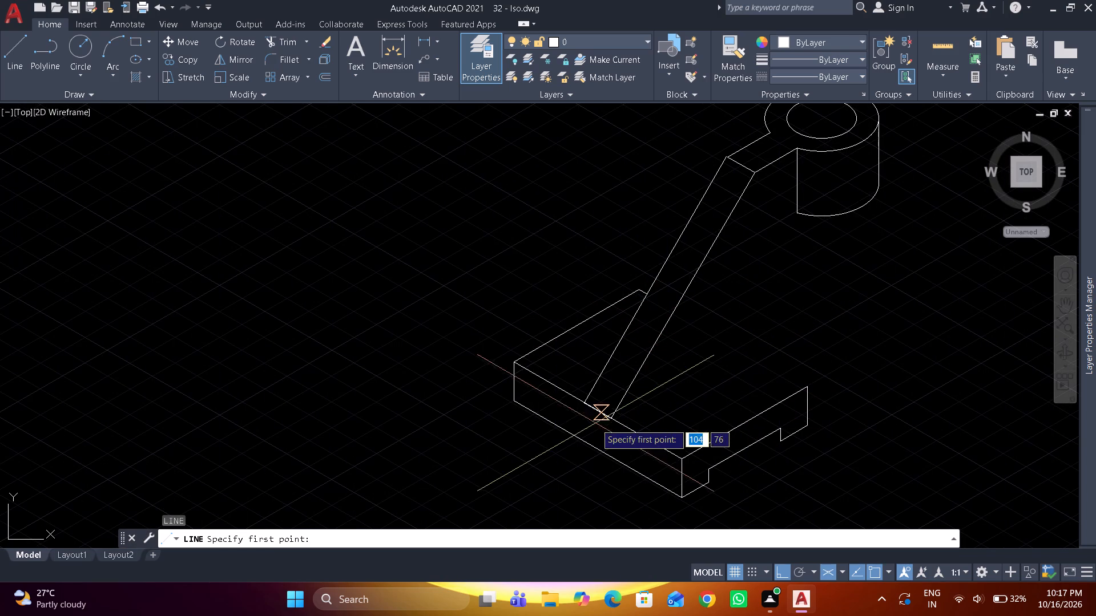
drag(615, 415, 626, 410)
text(56)
key(Return)
scroll(757, 379, up, 1)
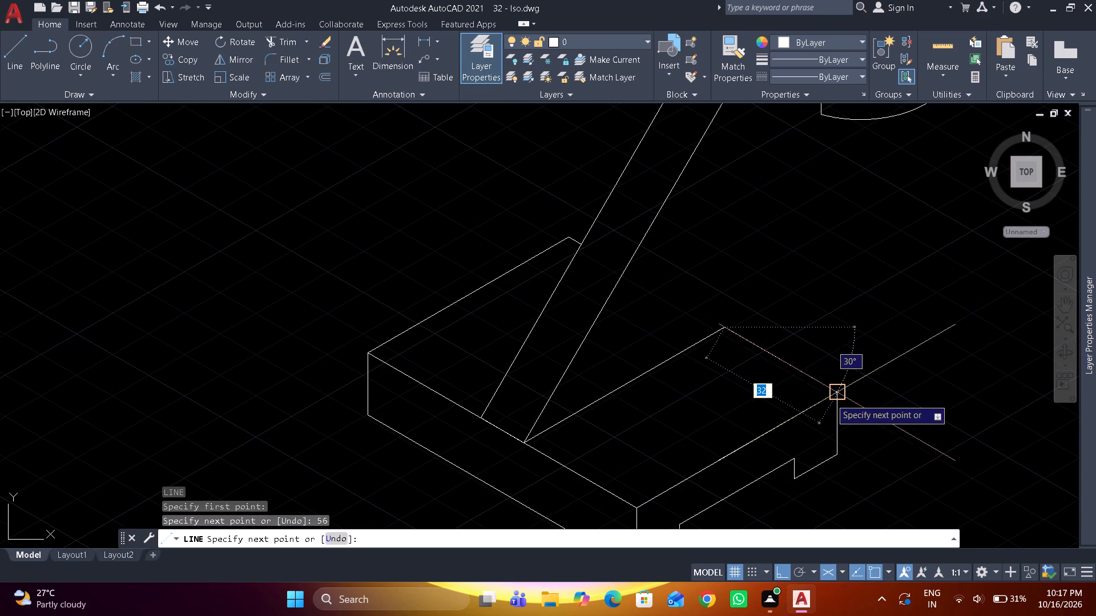
click(831, 394)
key(Return)
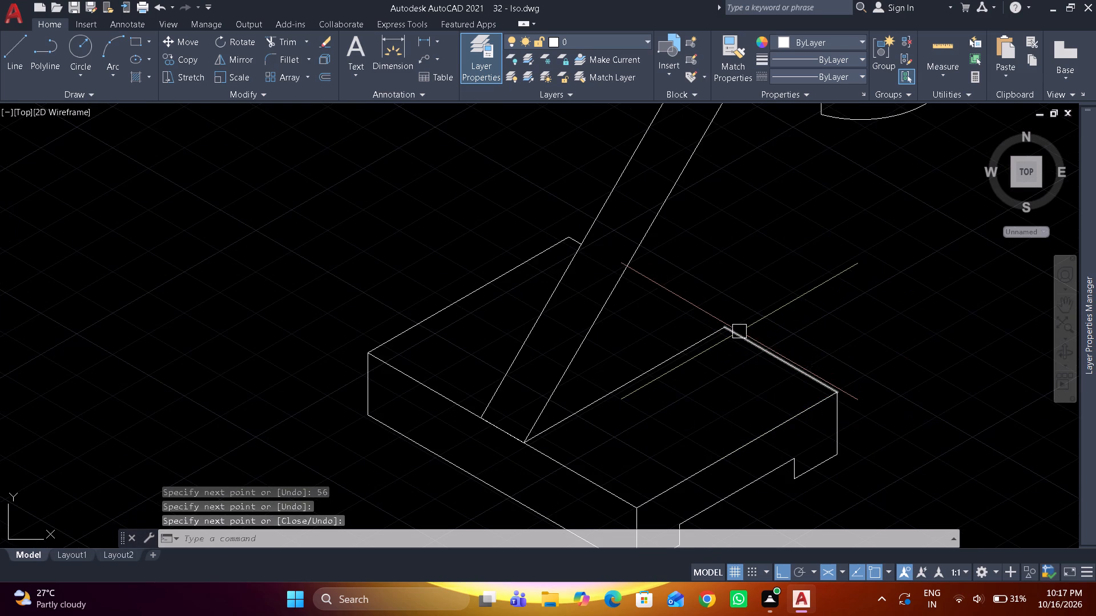
In the right isoplane, draw a 15-unit line straight down from the base's back corner, continuing to the lower end of the cylinder's vertical edge.
middle_drag(739, 331, 704, 367)
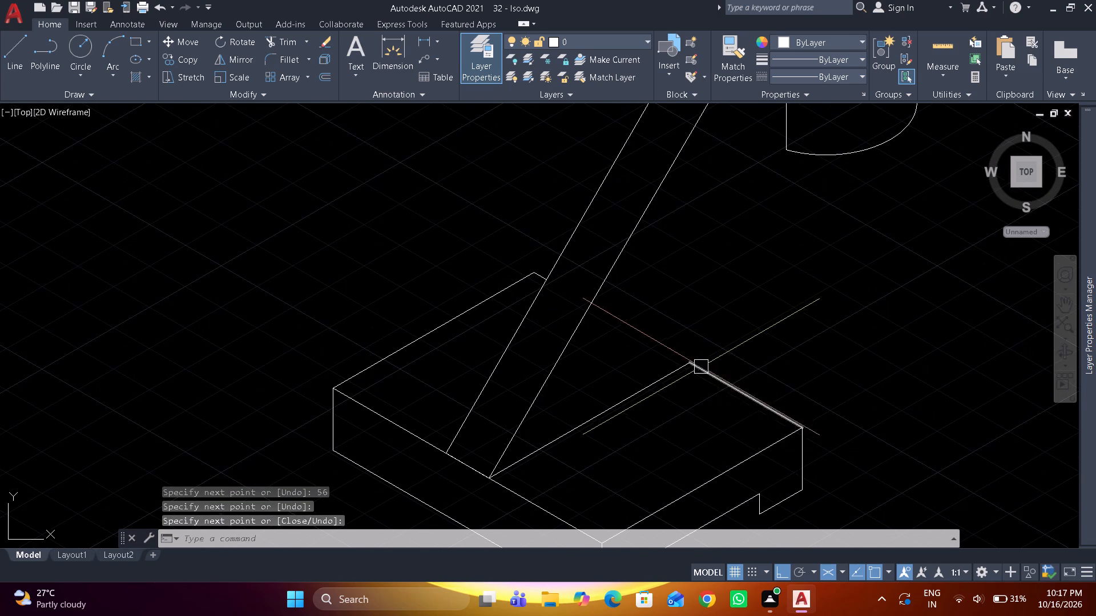
key(F5)
text(l)
key(space)
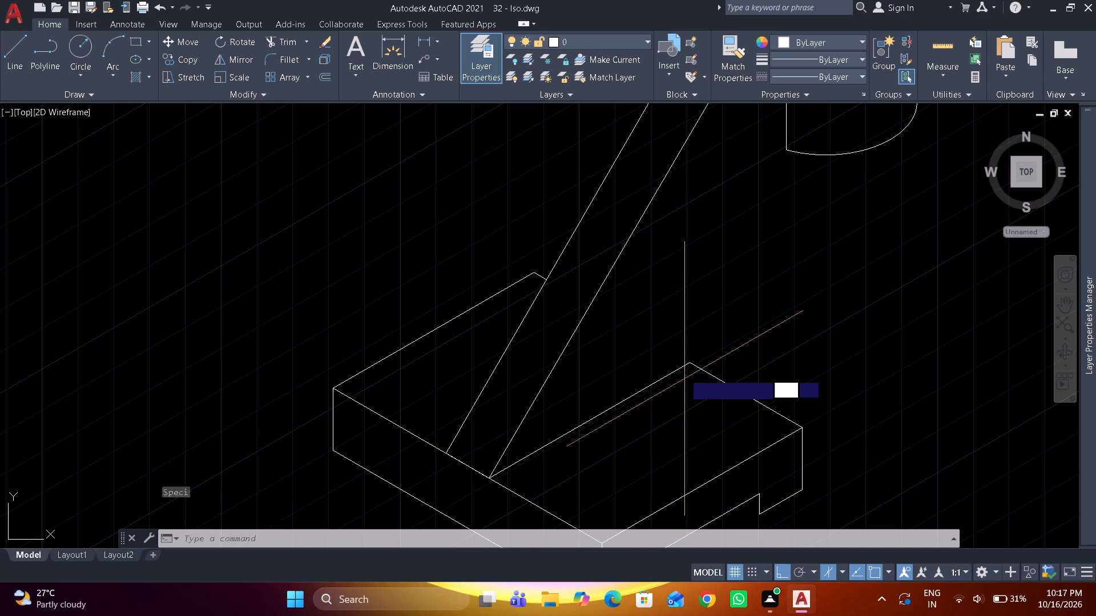
drag(686, 363, 687, 368)
text(15)
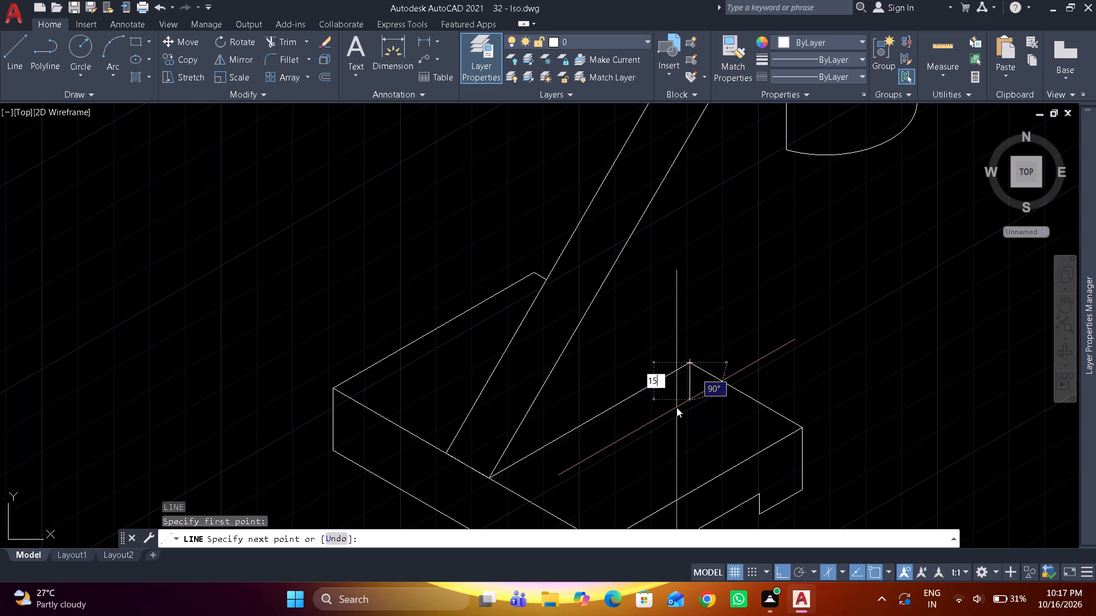
key(Return)
middle_drag(734, 242, 731, 308)
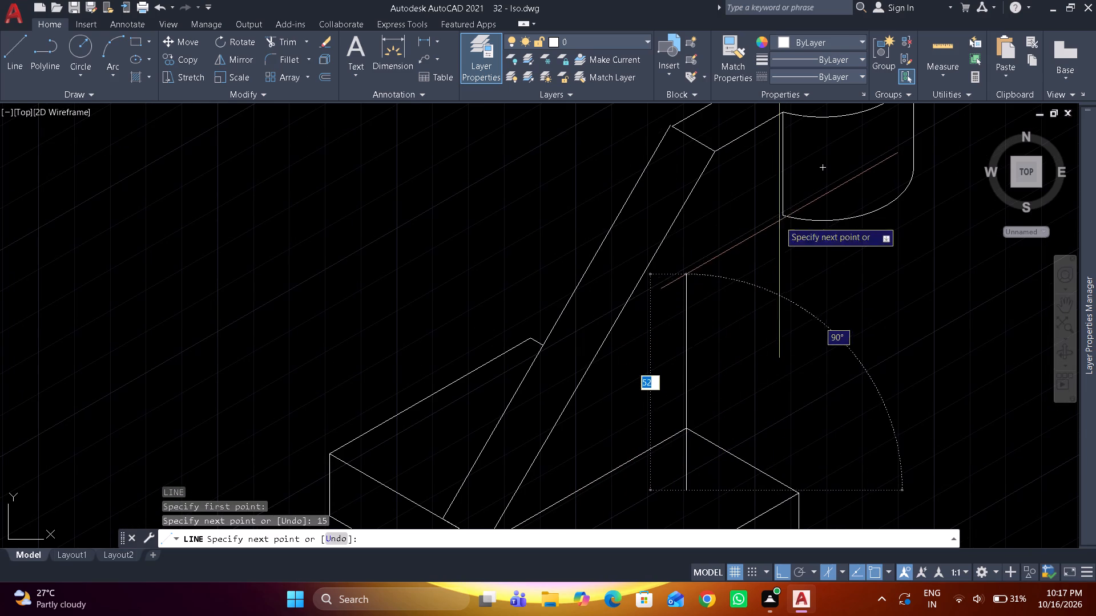
click(781, 220)
key(space)
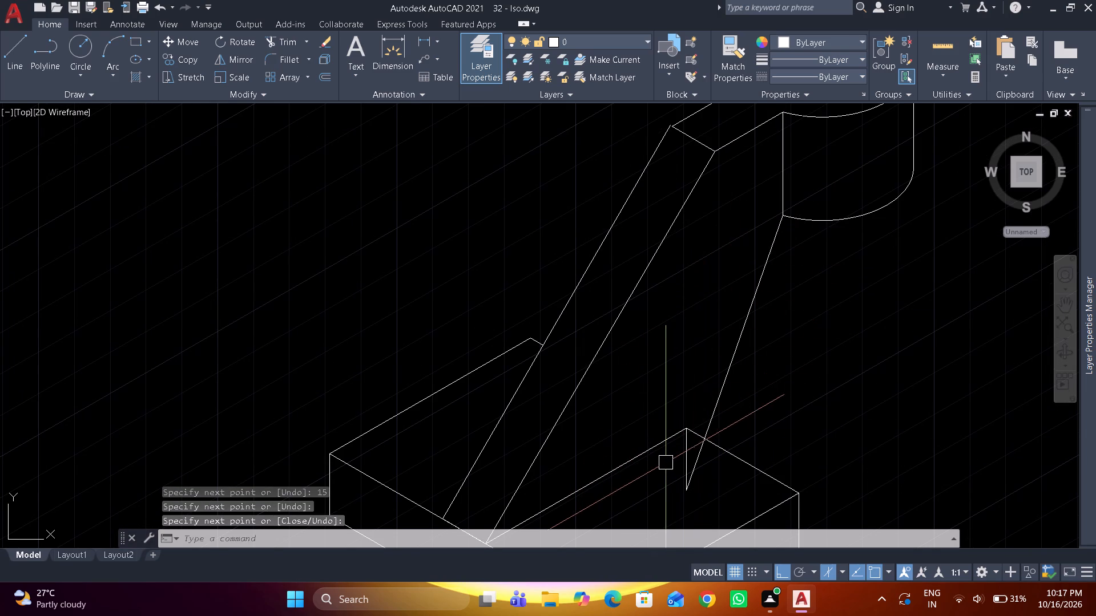
Erase the 15-unit vertical construction line below the base's back corner.
scroll(670, 456, up, 1)
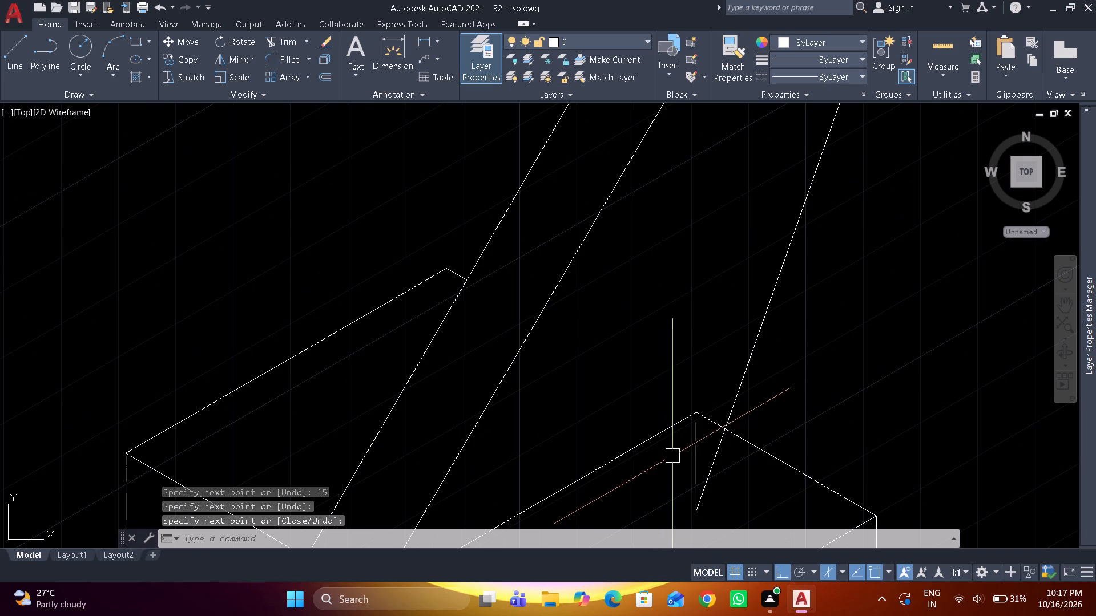
click(693, 455)
text(e)
key(space)
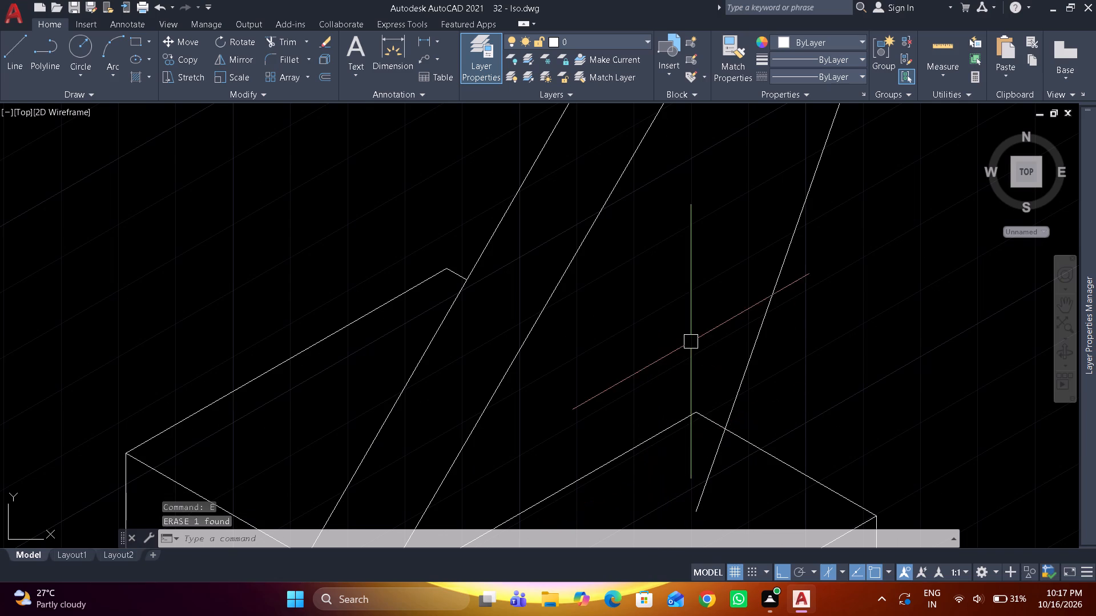
Trim the part of the rib's rear sloping line that extends below the base's upper back edge.
text(tr)
key(space)
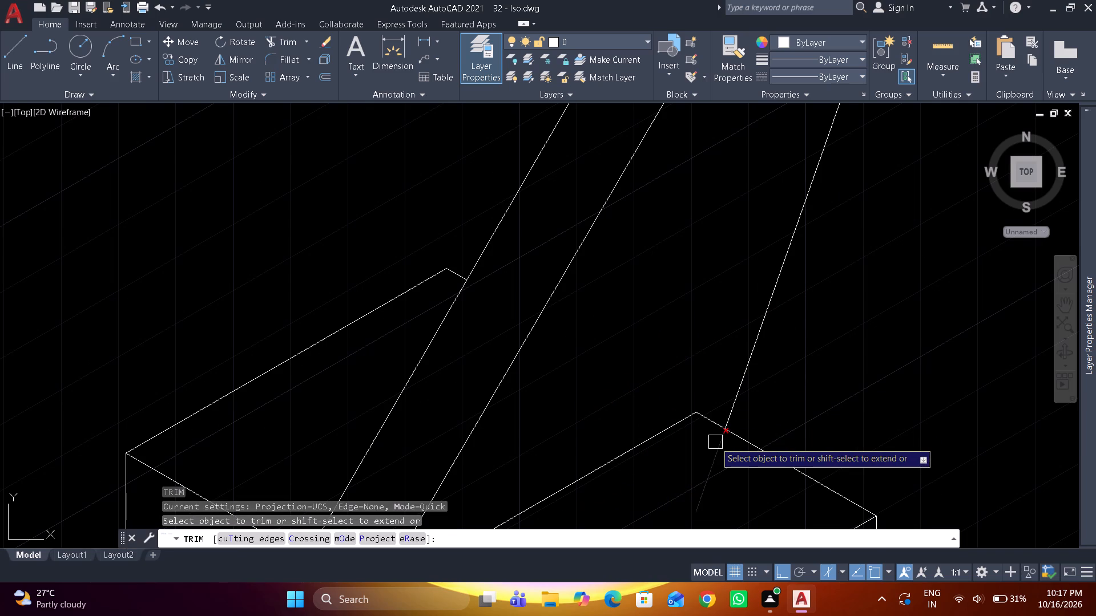
drag(715, 442, 708, 444)
key(space)
Switch to the top isoplane and copy the base's long upper front edge 28 units along the 30° axis.
scroll(676, 331, down, 2)
scroll(783, 347, down, 1)
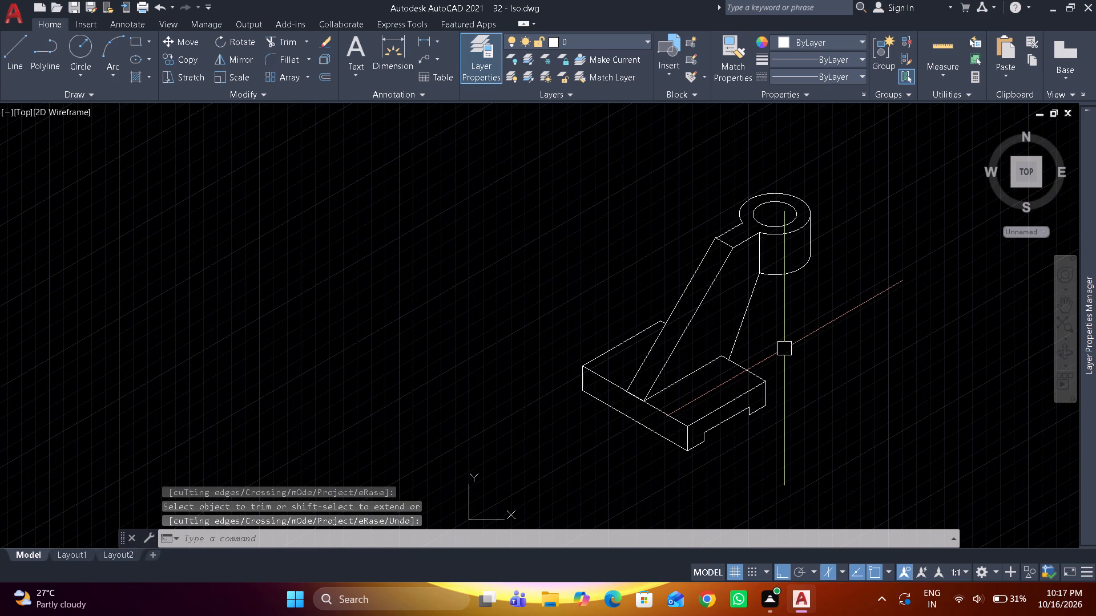
scroll(730, 401, up, 2)
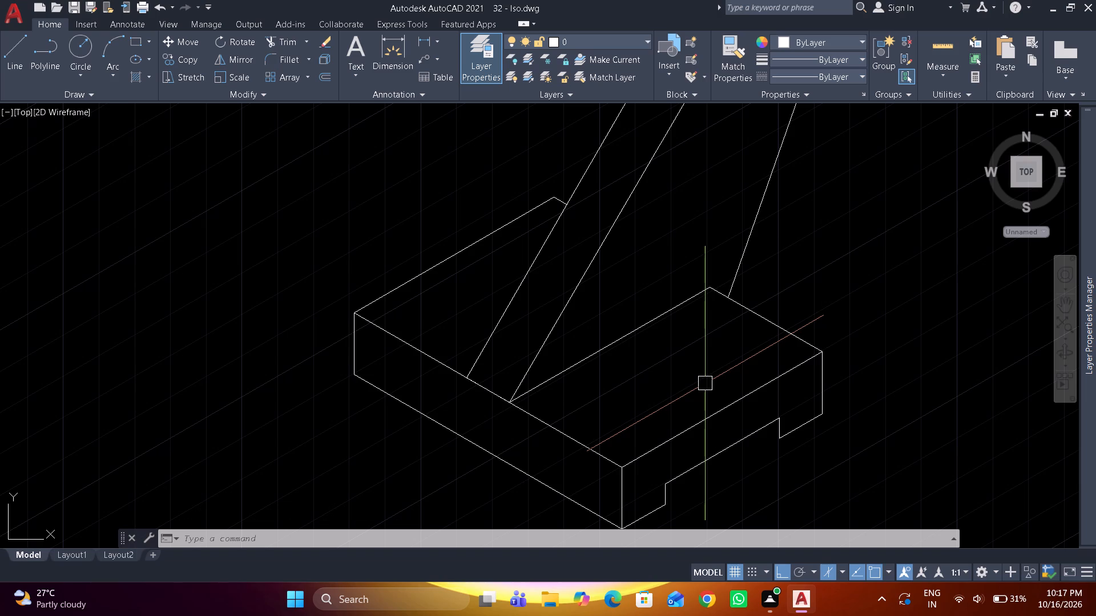
scroll(705, 383, down, 1)
middle_drag(648, 384, 562, 397)
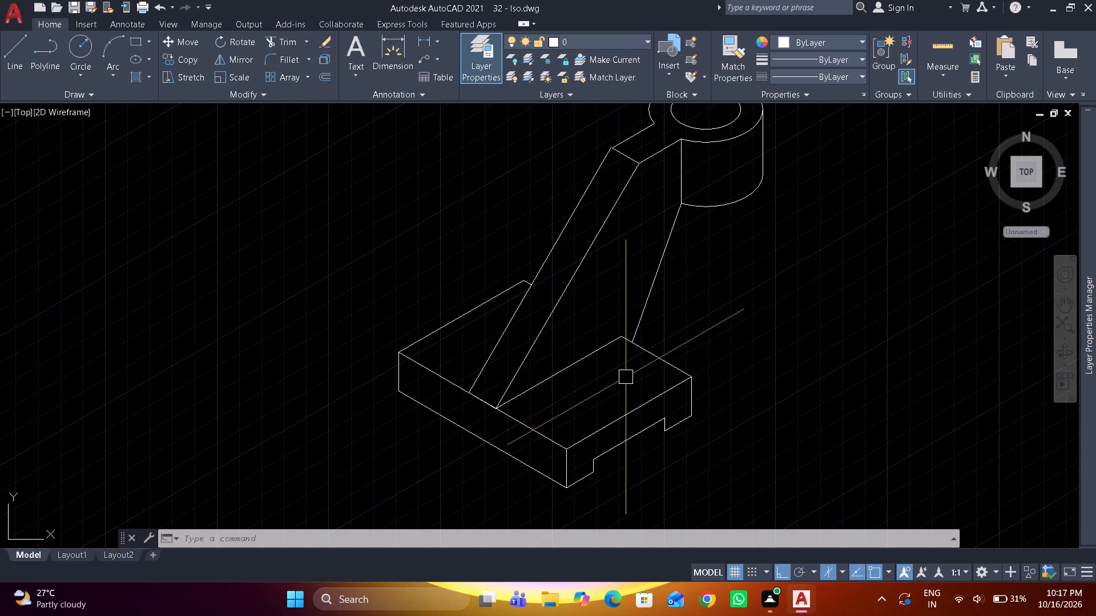
key(F5)
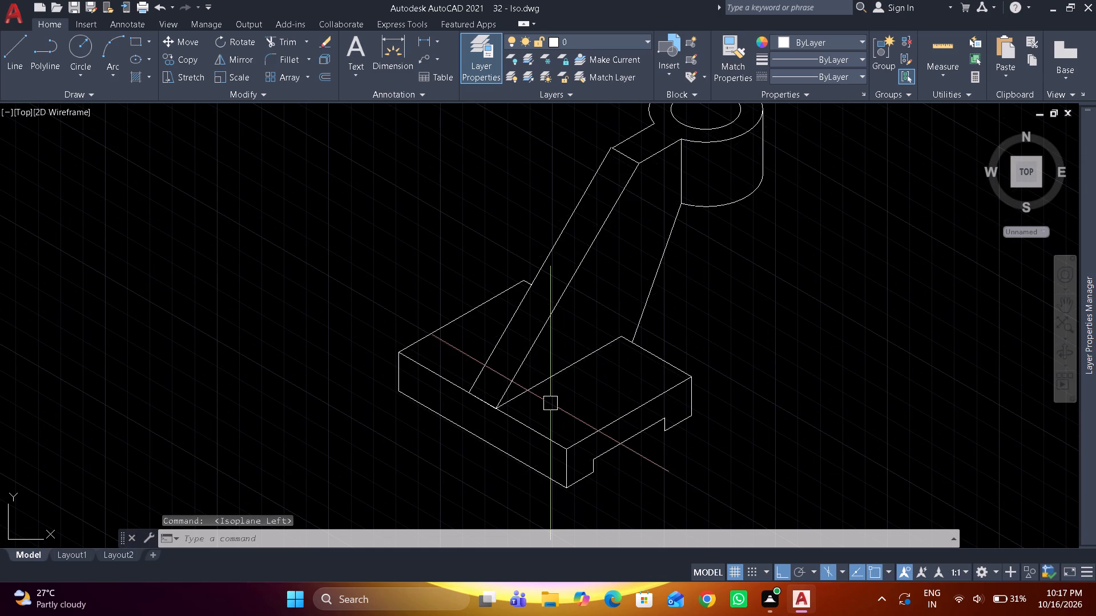
key(F5)
click(536, 422)
scroll(563, 410, up, 1)
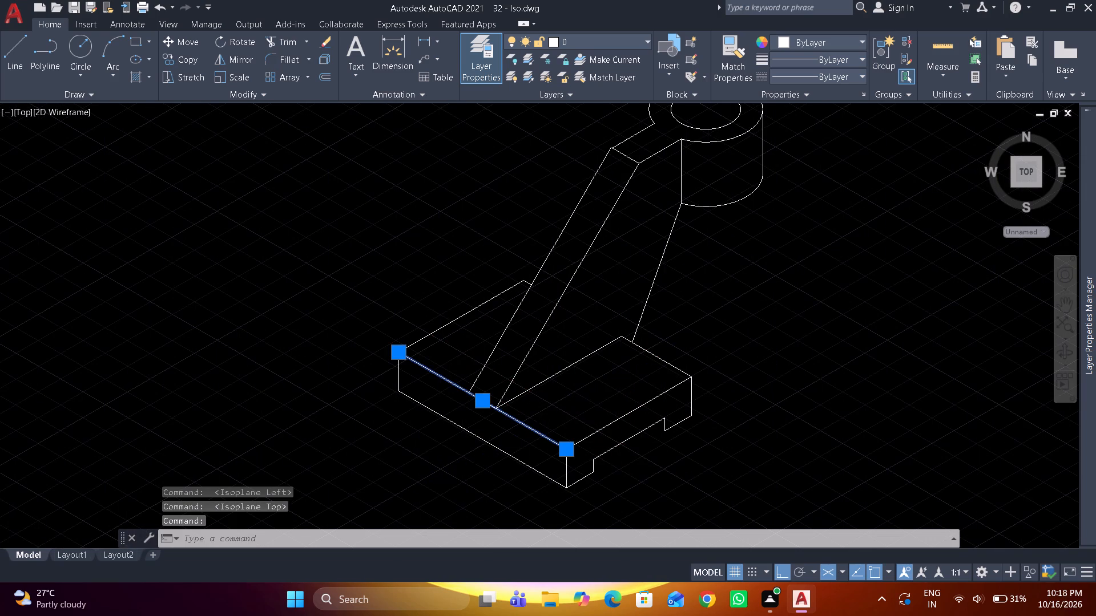
text(co)
key(space)
drag(559, 411, 583, 400)
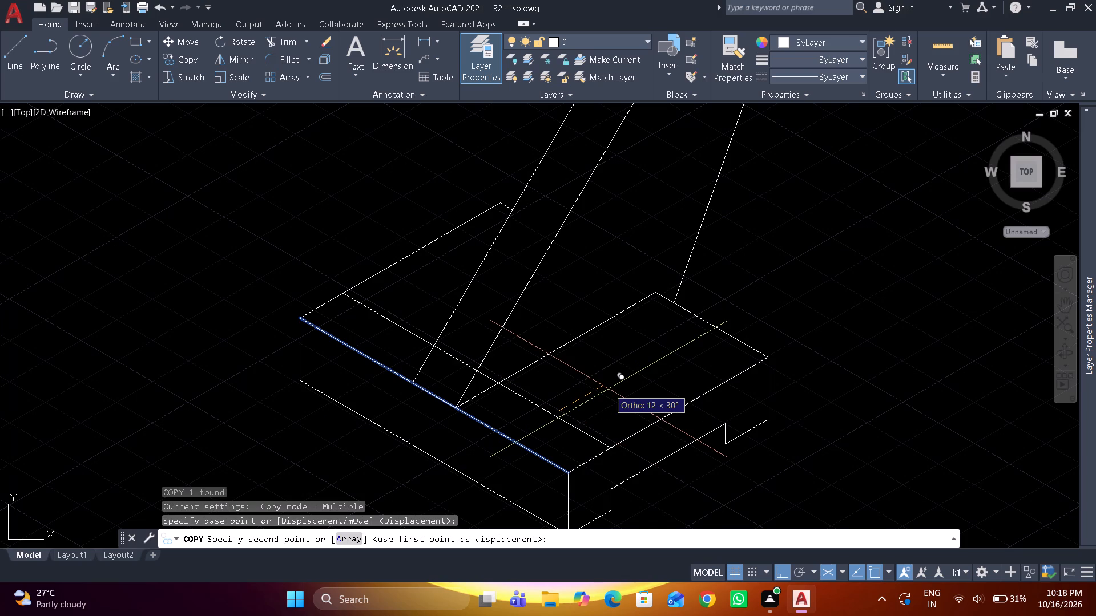
text(28)
key(space)
key(space)
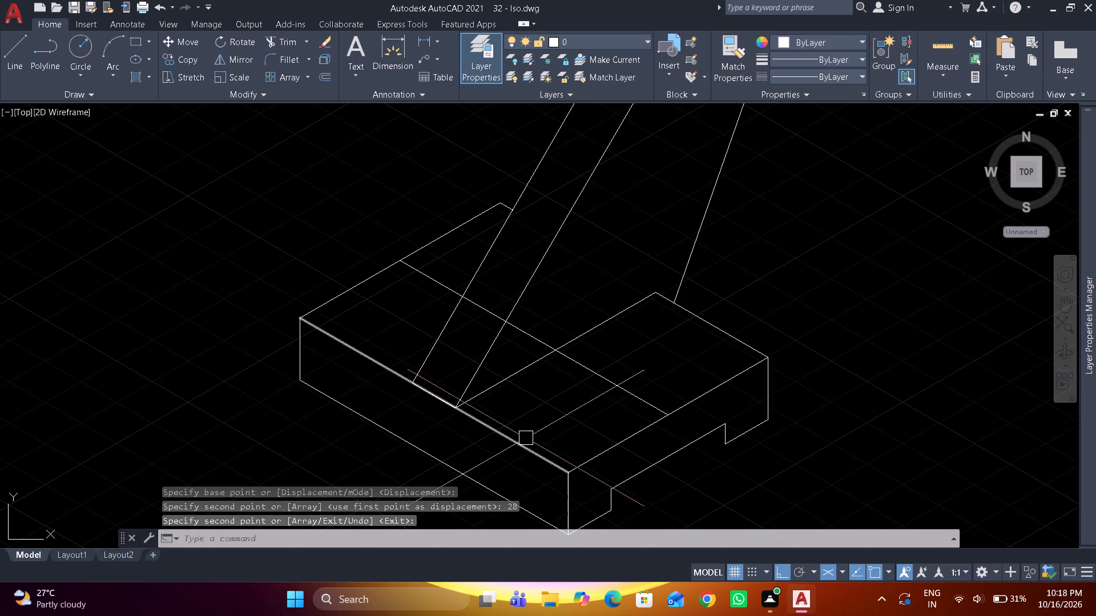
key(space)
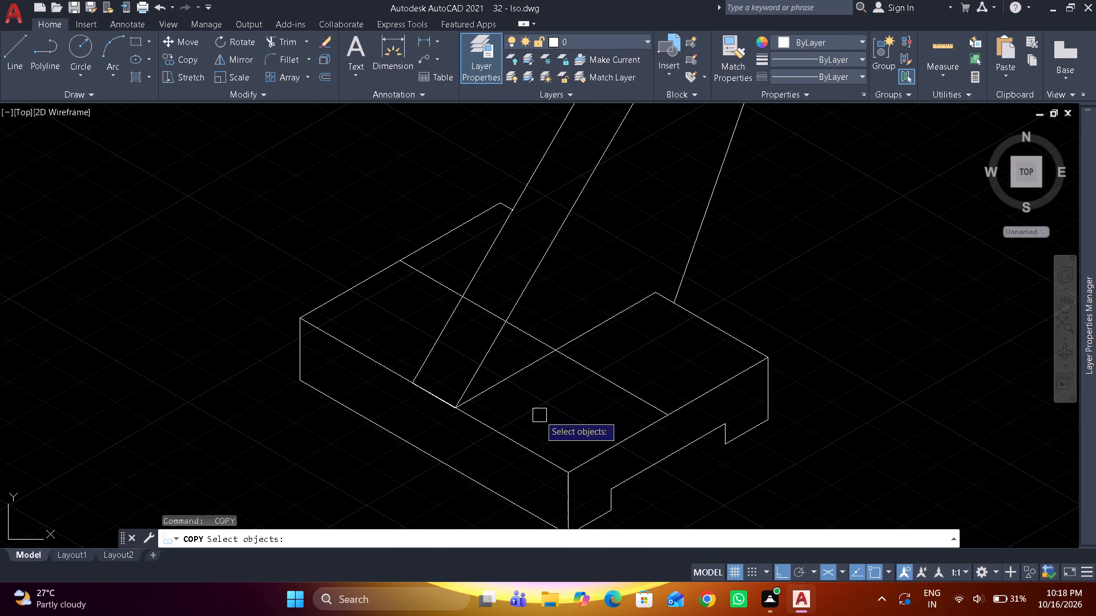
key(space)
Measure the distance along the base's short upper edge from the front corner to the copied line's end.
text(dim)
key(space)
drag(559, 467, 567, 465)
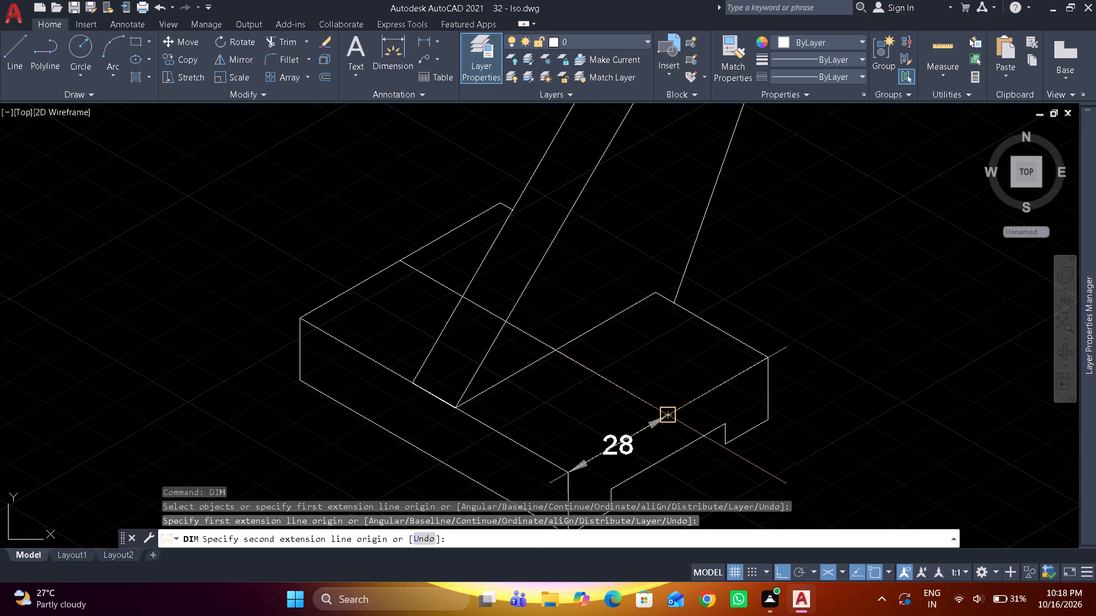
key(Escape)
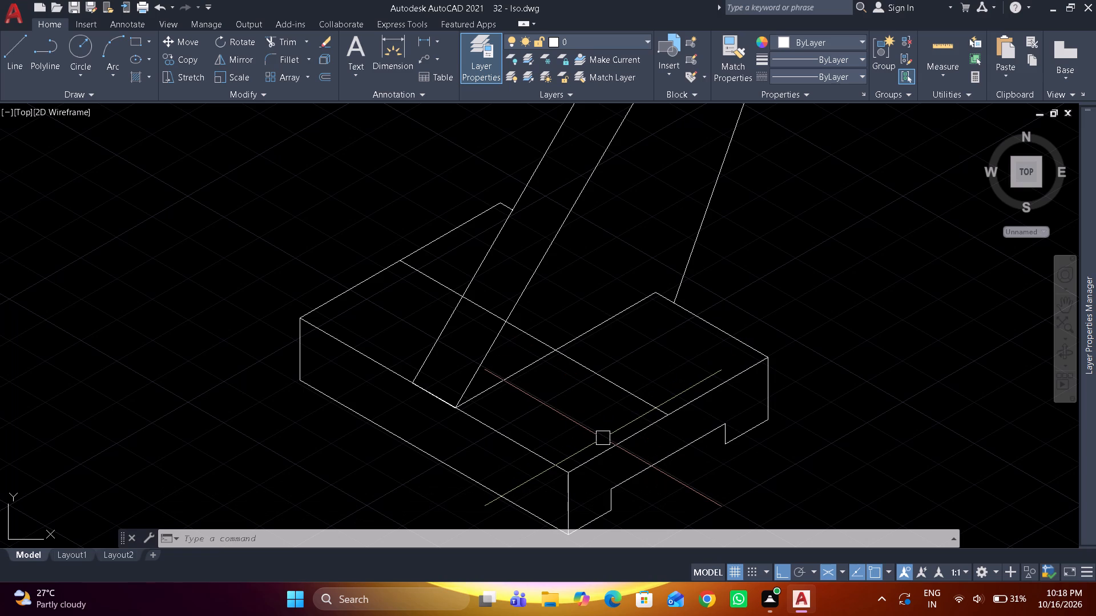
Draw a free-standing 45-unit line beside the base, parallel to the base's long upper front edge.
middle_drag(601, 436, 571, 396)
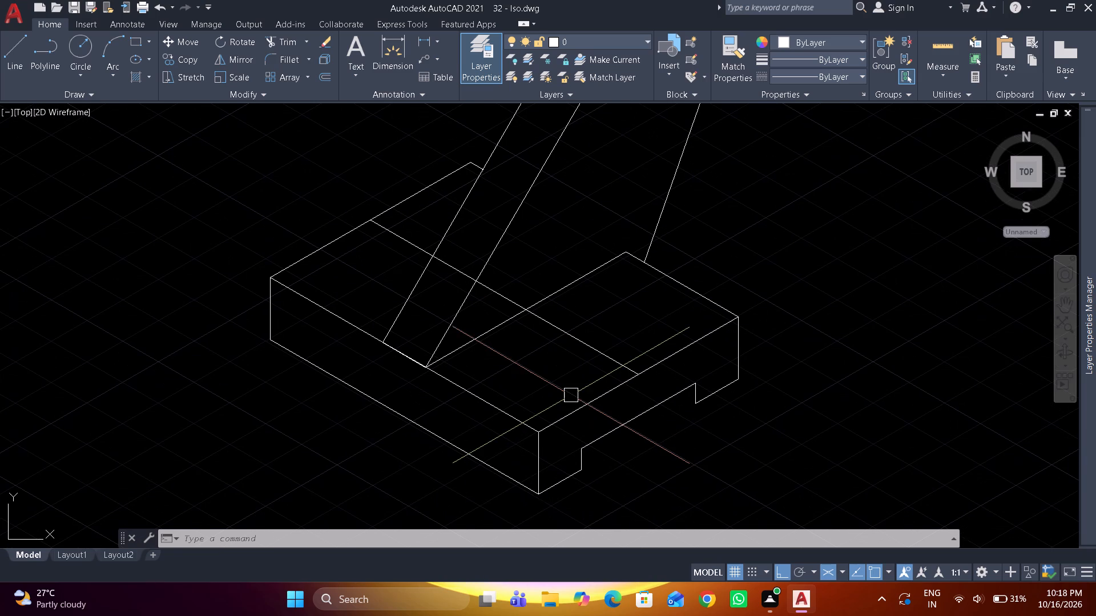
scroll(571, 395, down, 1)
middle_drag(734, 444, 609, 391)
key(l)
key(space)
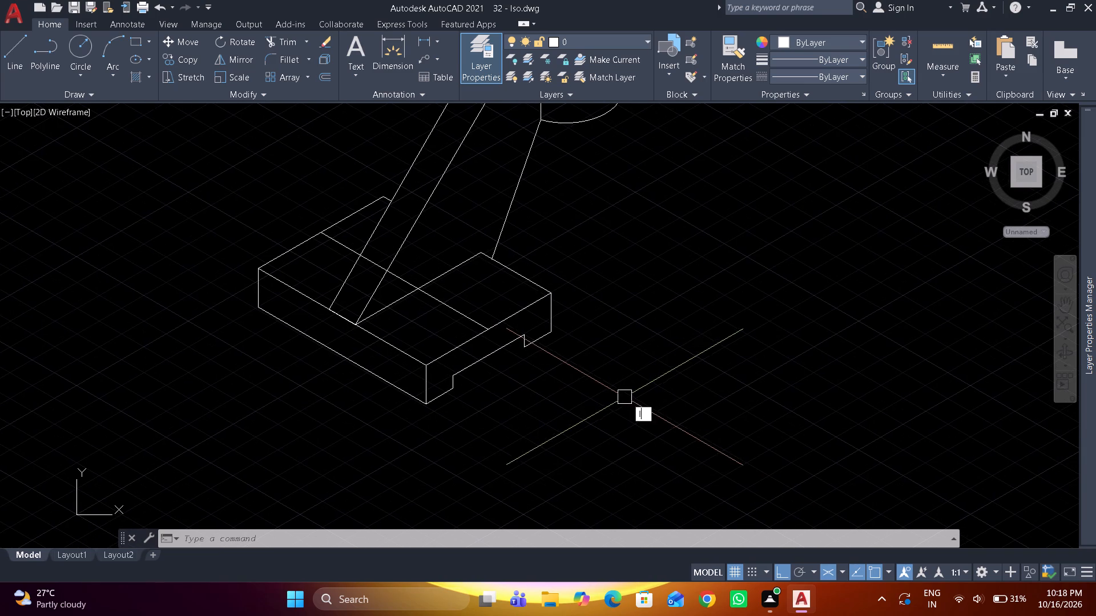
drag(705, 400, 690, 379)
text(45)
key(Return)
key(Return)
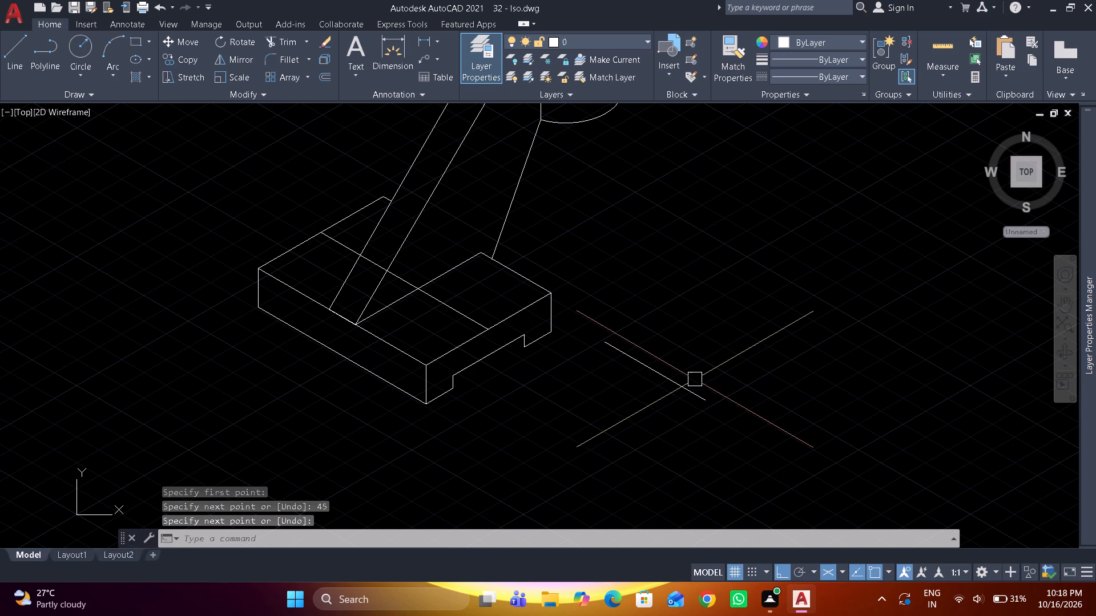
Move the 45-unit line by its midpoint onto the midpoint of the rib's bottom front edge.
drag(684, 379, 656, 394)
text(m)
key(space)
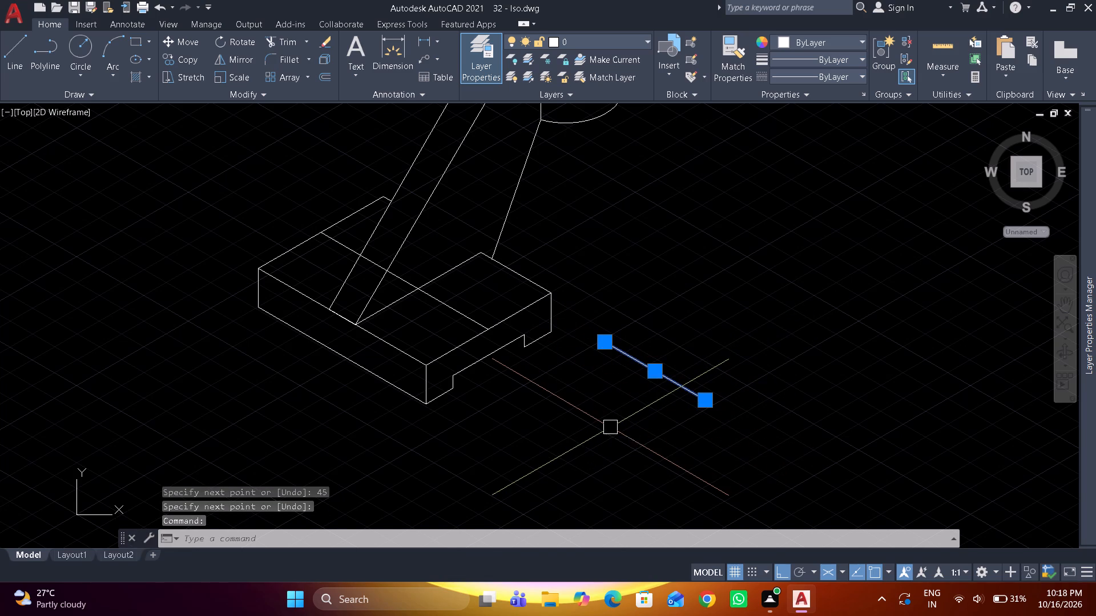
click(650, 375)
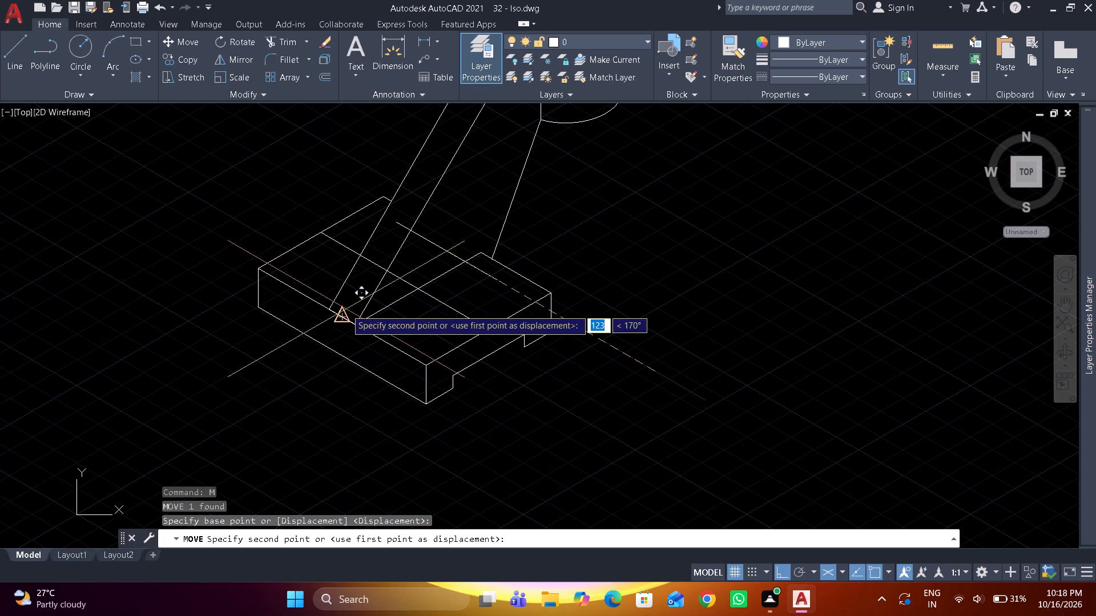
click(335, 316)
Draw a construction line from the 45-unit line's front end along the 30° axis, past the base's back upper edge.
scroll(361, 338, up, 1)
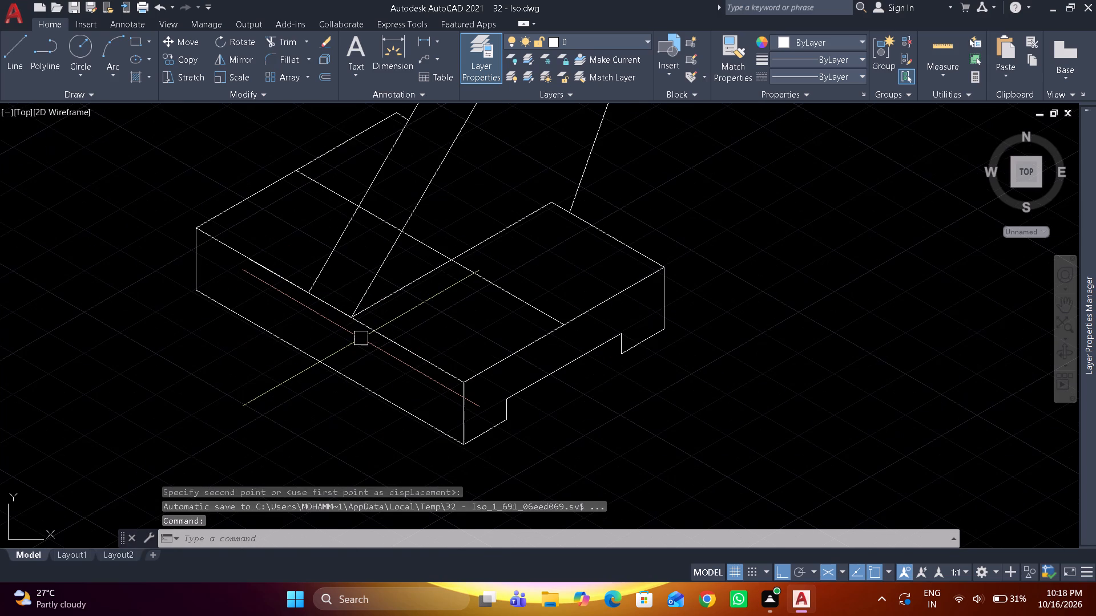
key(l)
key(space)
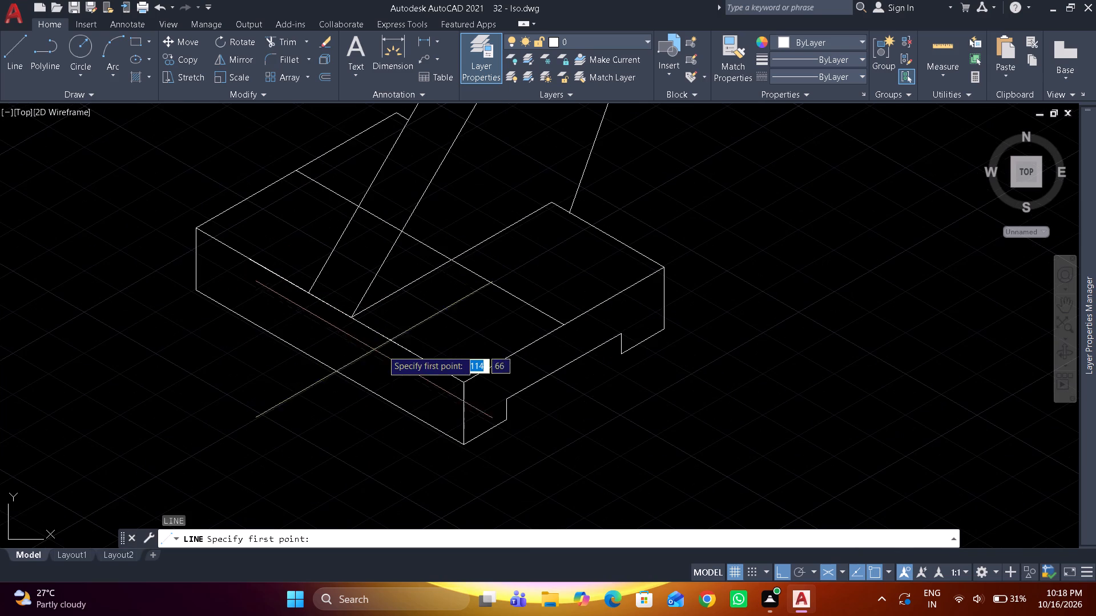
drag(409, 343, 420, 337)
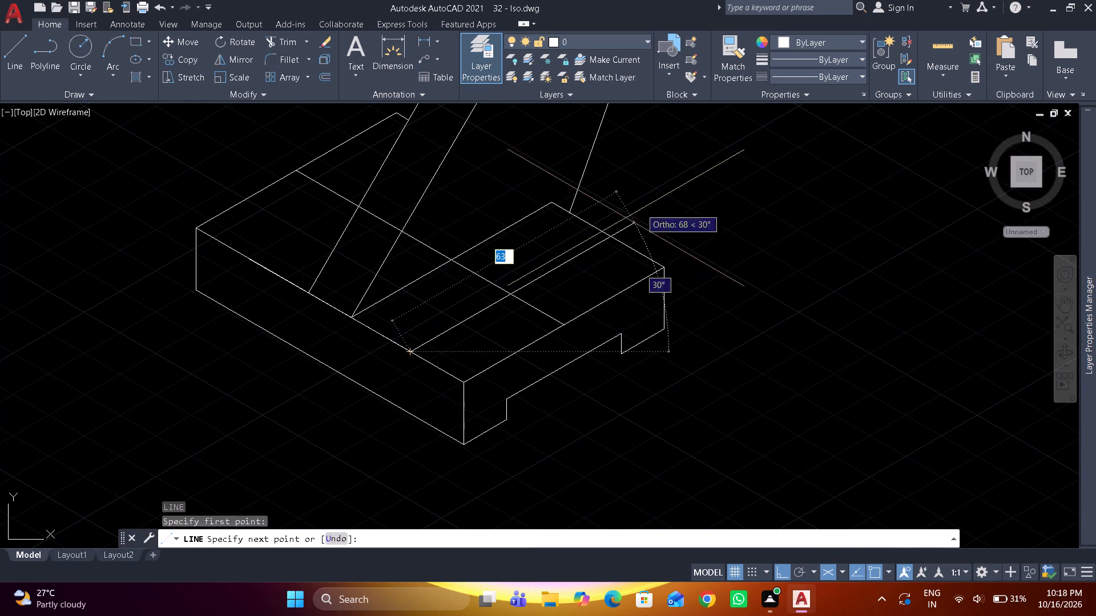
click(667, 181)
key(space)
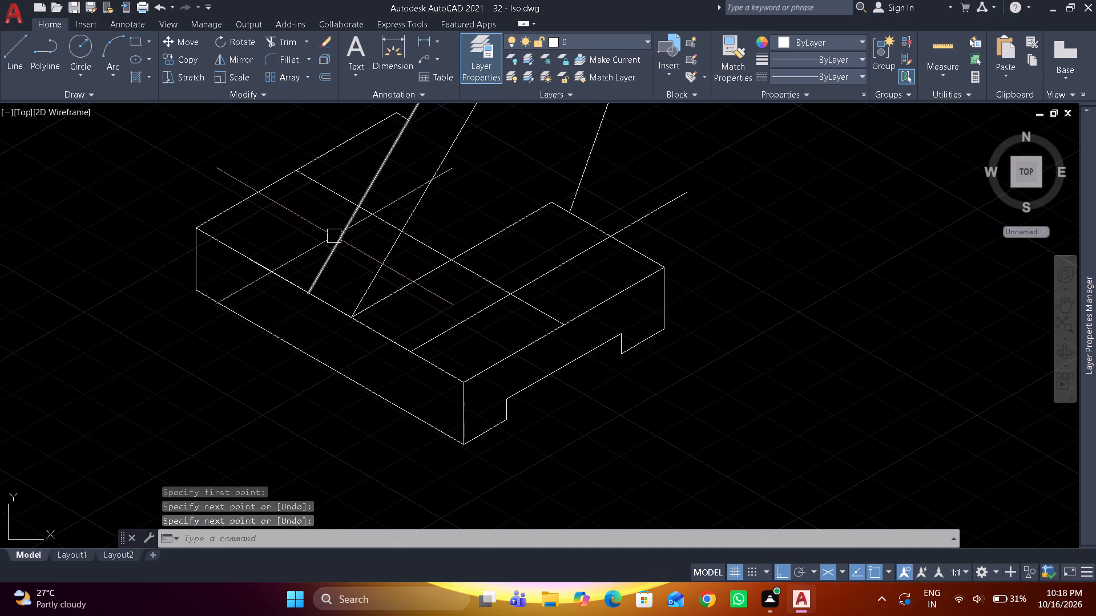
Draw a 12-diameter isocircle on the base's top face, centred where the two construction lines cross.
text(el)
key(space)
scroll(494, 302, up, 1)
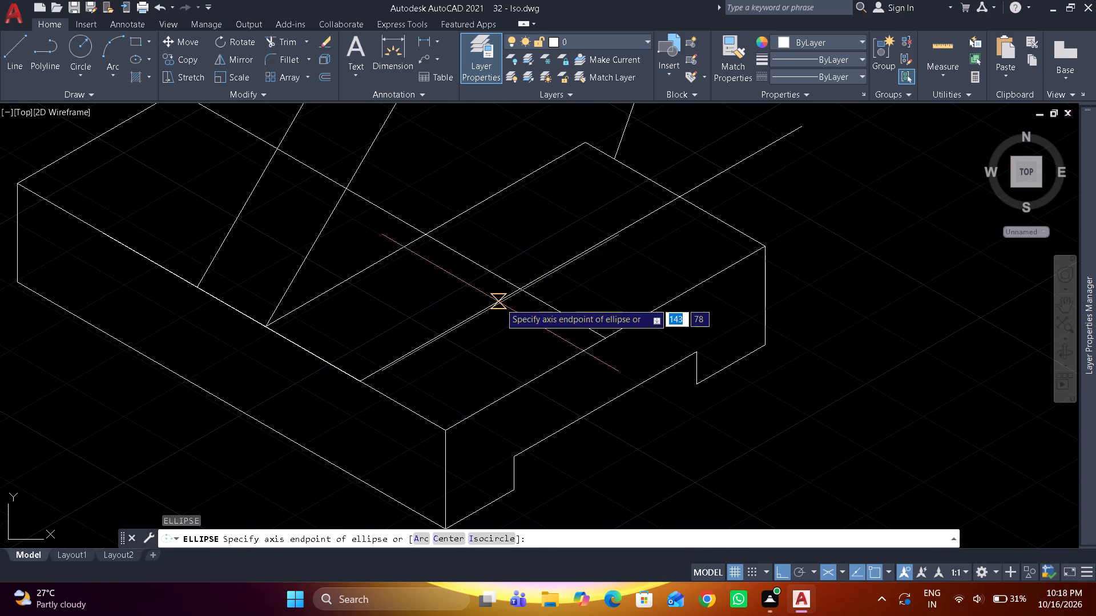
text(i)
key(space)
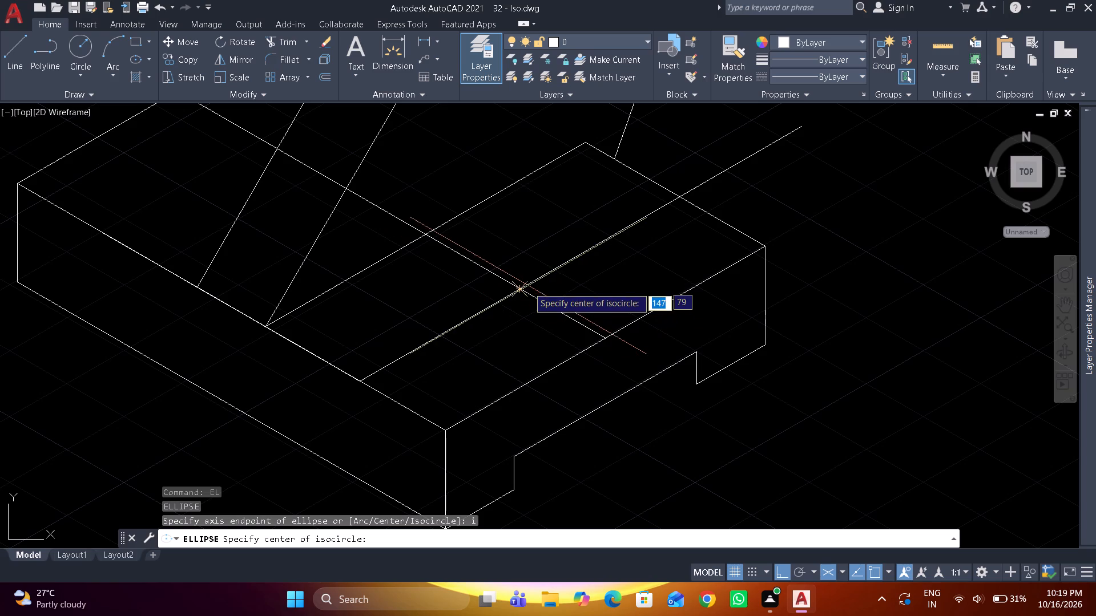
drag(523, 290, 529, 288)
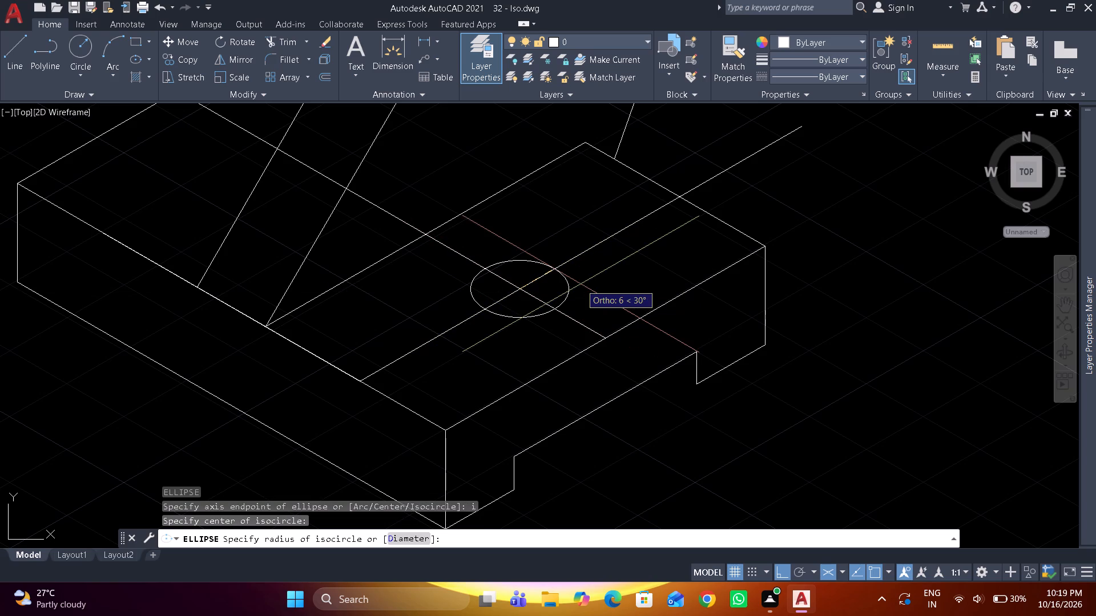
text(d)
key(space)
text(12)
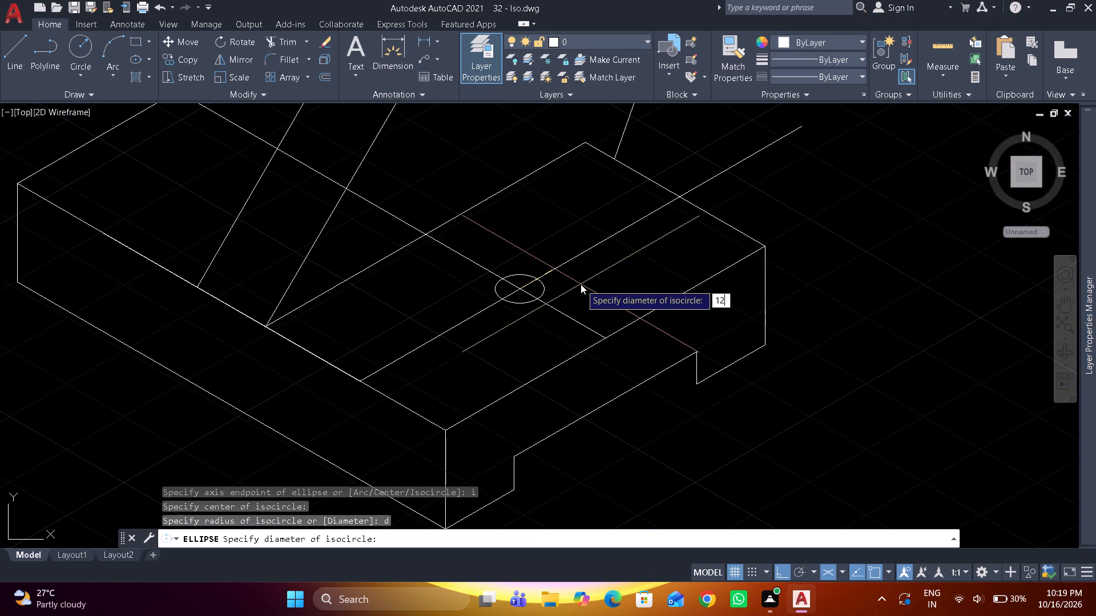
key(Return)
Copy the 12-diameter isocircle 45 units along the lengthwise construction line toward the base's far end.
click(568, 289)
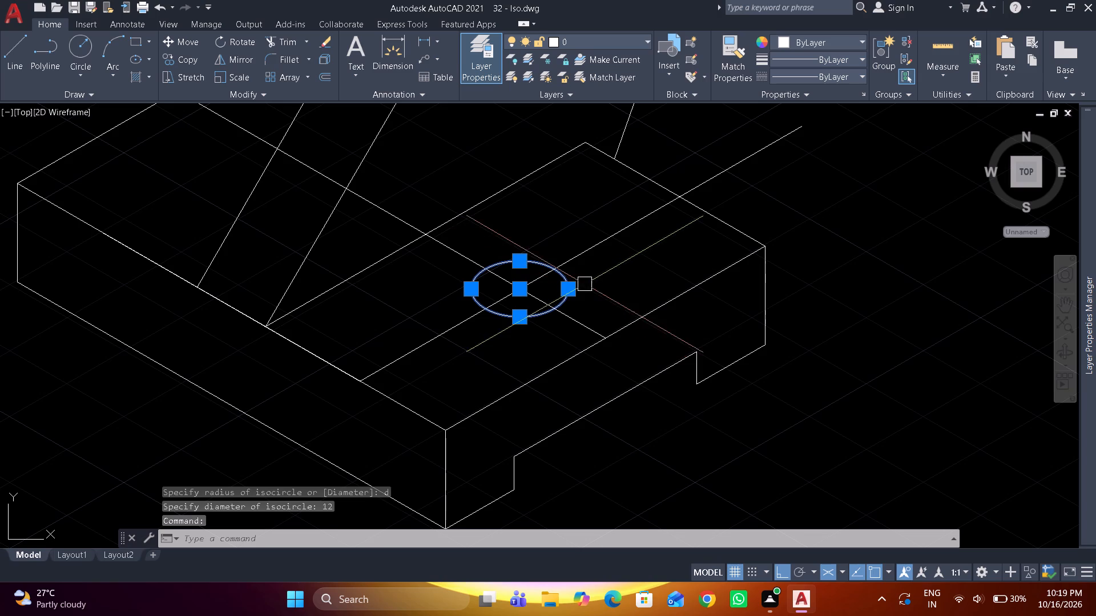
text(co)
key(space)
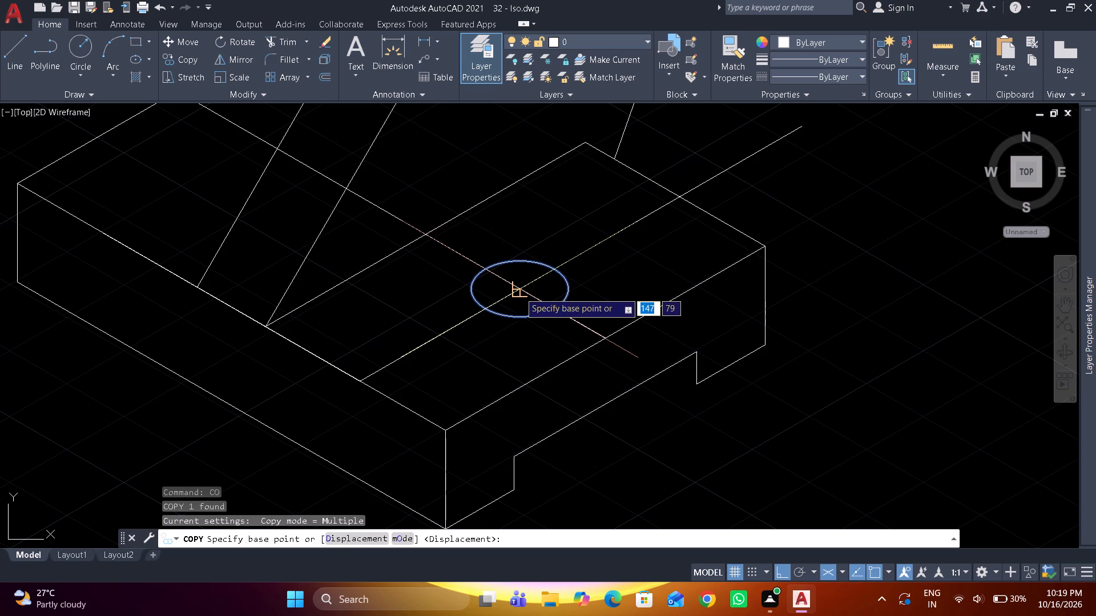
drag(519, 292, 507, 286)
text(45)
key(Return)
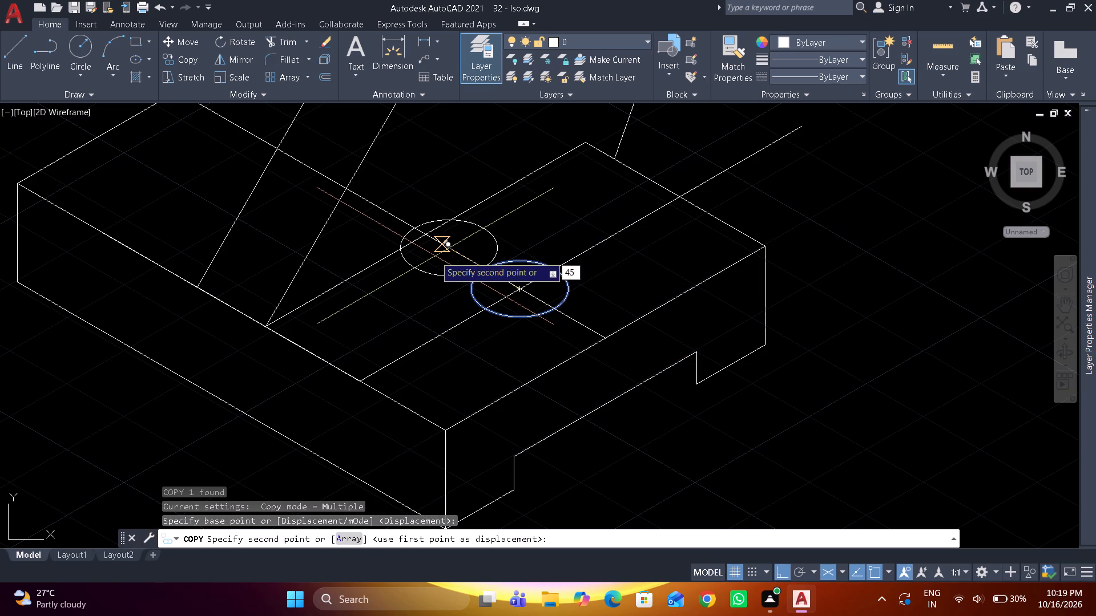
key(Return)
Erase the three construction lines on the base's top face: the 45-unit line, the 30° line and the lengthwise centre line.
click(424, 345)
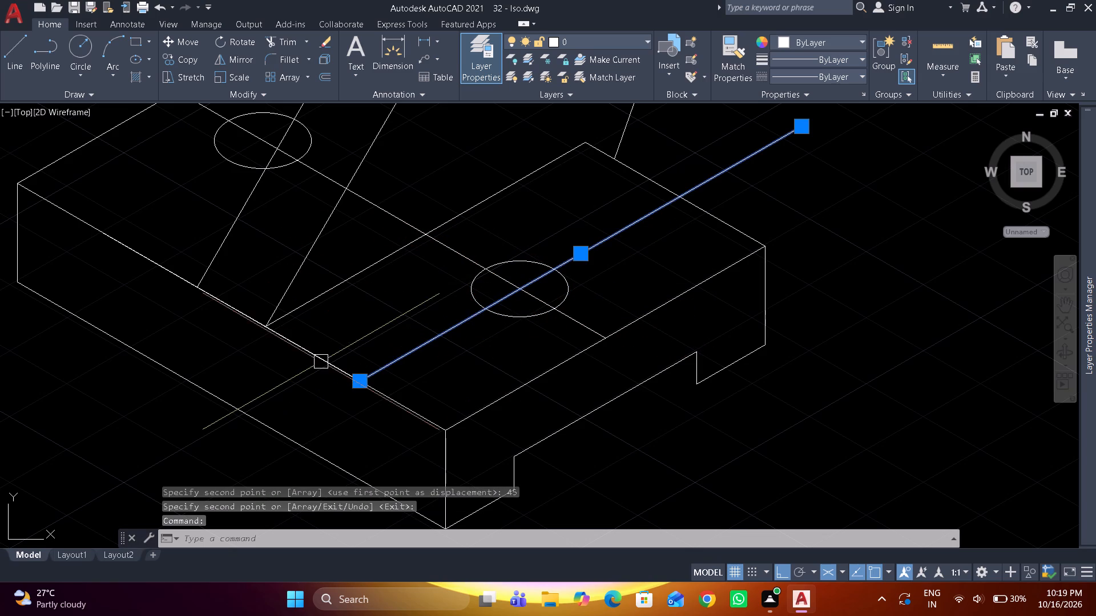
click(321, 362)
click(457, 254)
text(e)
key(space)
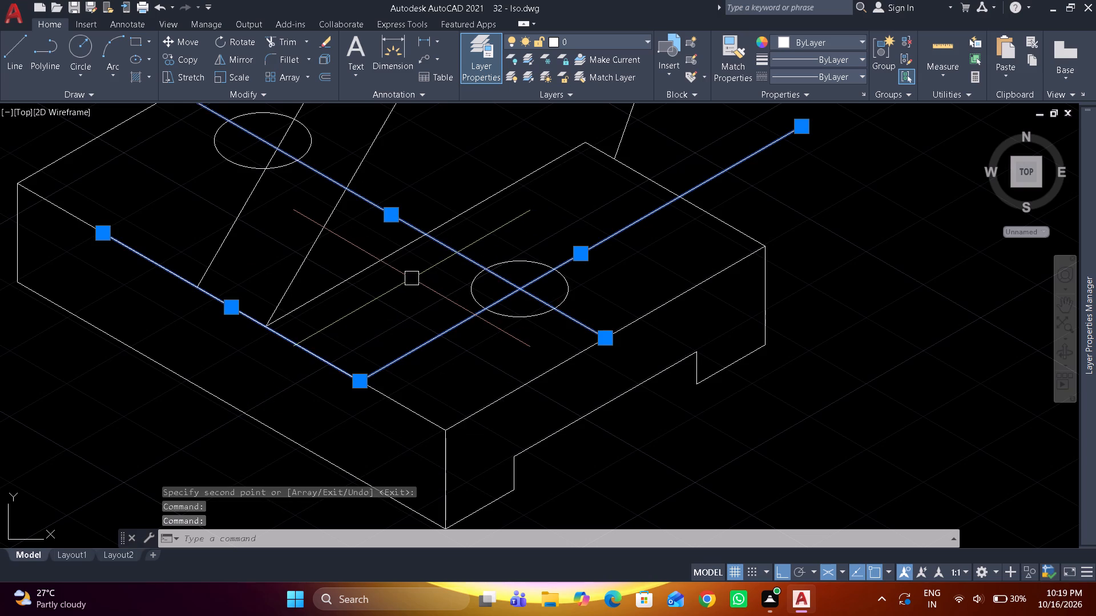
Trim the part of the copied isocircle hidden behind the rib.
text(tr)
key(space)
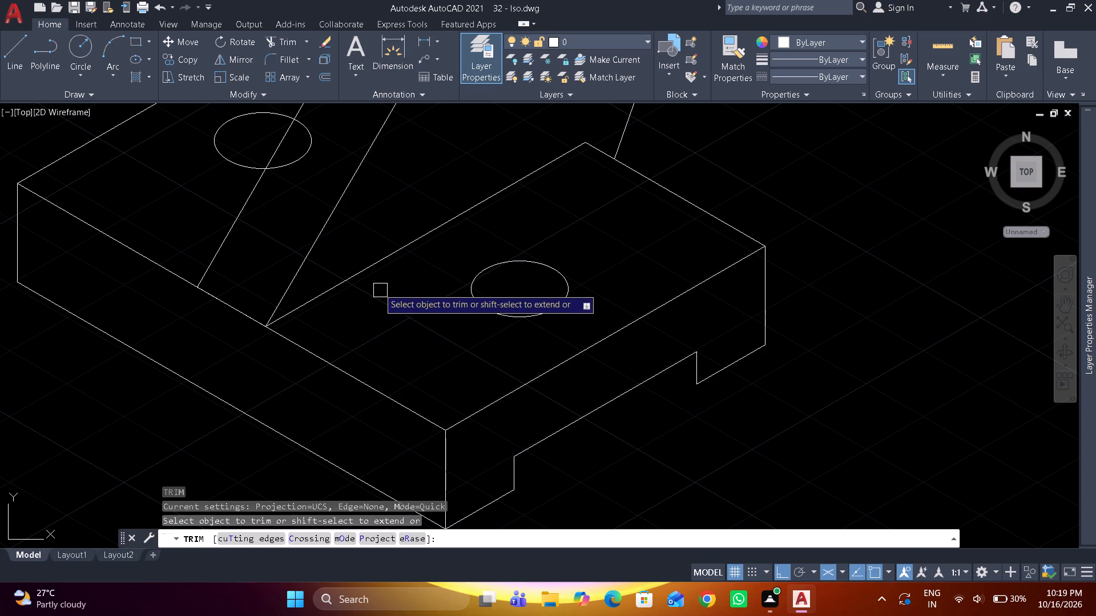
click(294, 164)
key(space)
Erase the short overlapping line at the rib's foot on the base's upper front edge.
scroll(294, 164, down, 2)
middle_drag(295, 168, 325, 213)
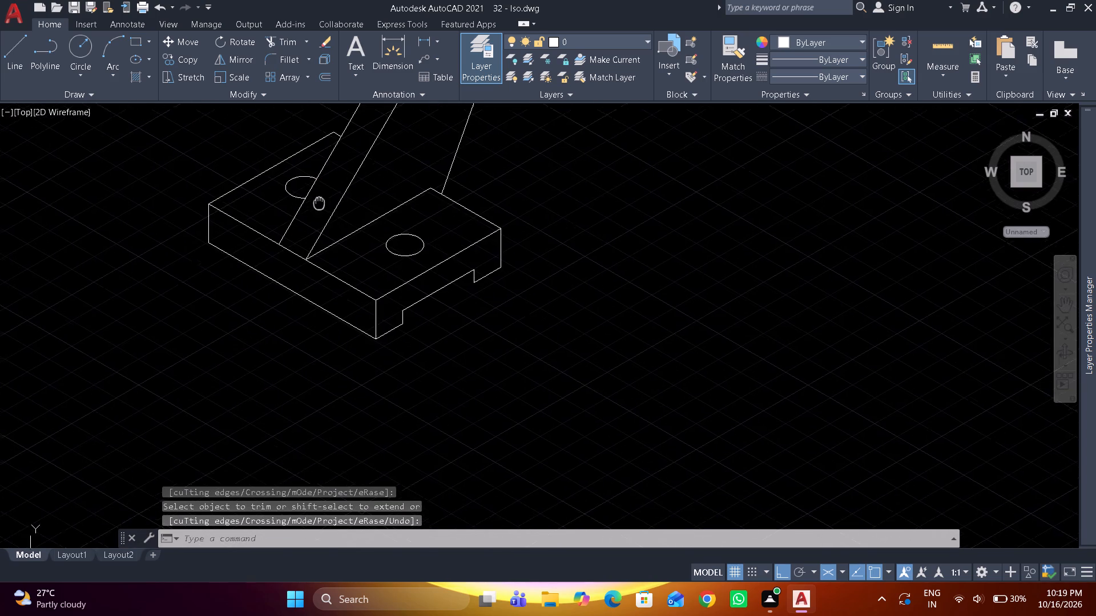
middle_drag(325, 213, 339, 268)
scroll(329, 293, up, 1)
click(310, 333)
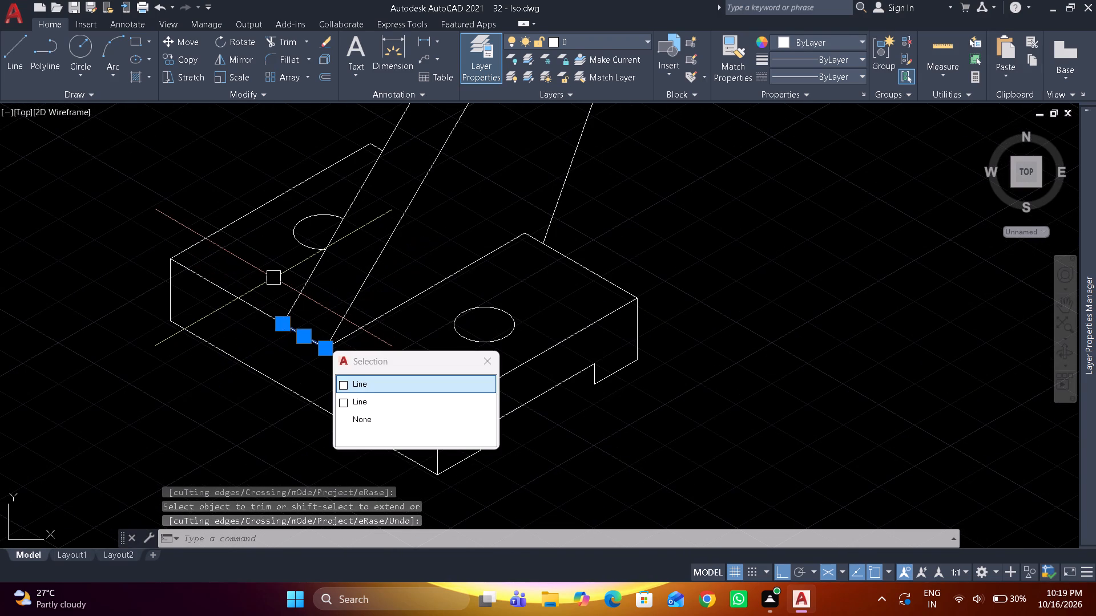
text(e)
key(space)
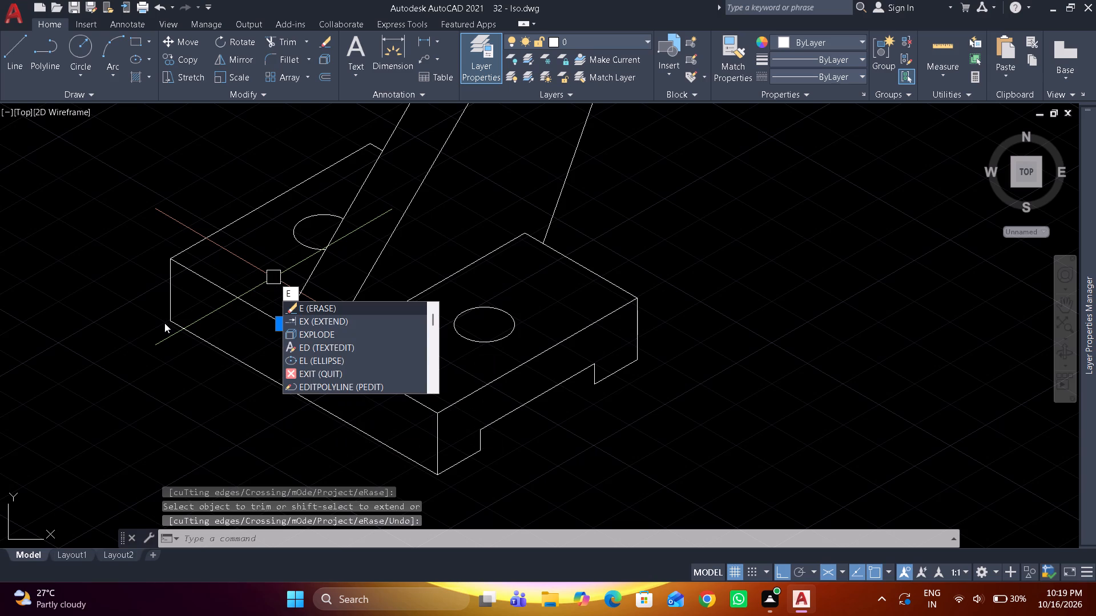
key(space)
Add a vertical dimension to the base's far-left vertical edge, placing it outside the base.
scroll(114, 356, down, 3)
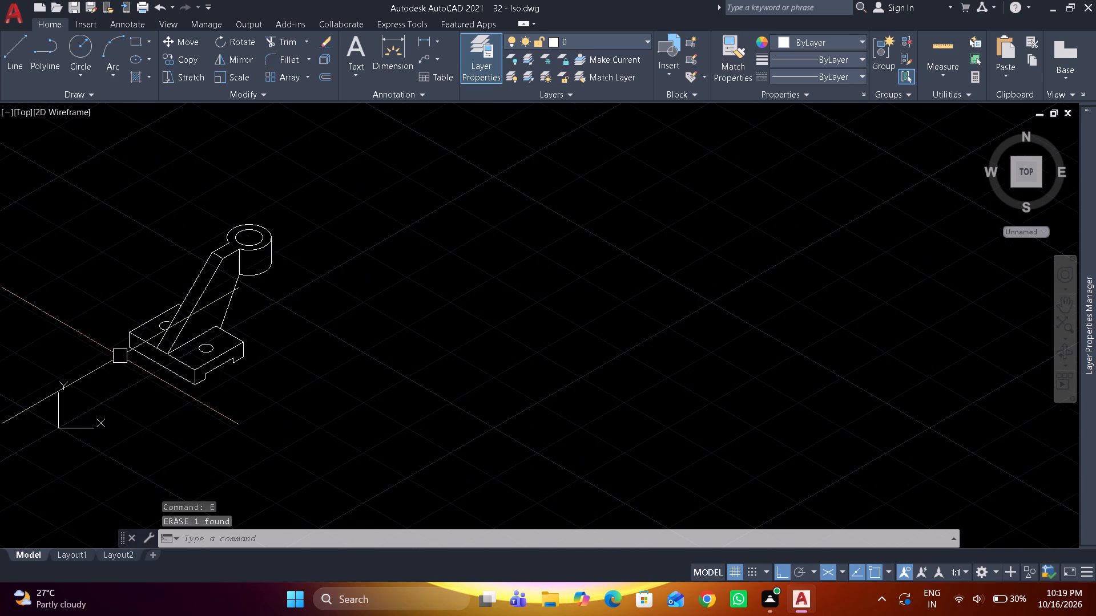
middle_drag(127, 356, 372, 330)
scroll(380, 327, up, 2)
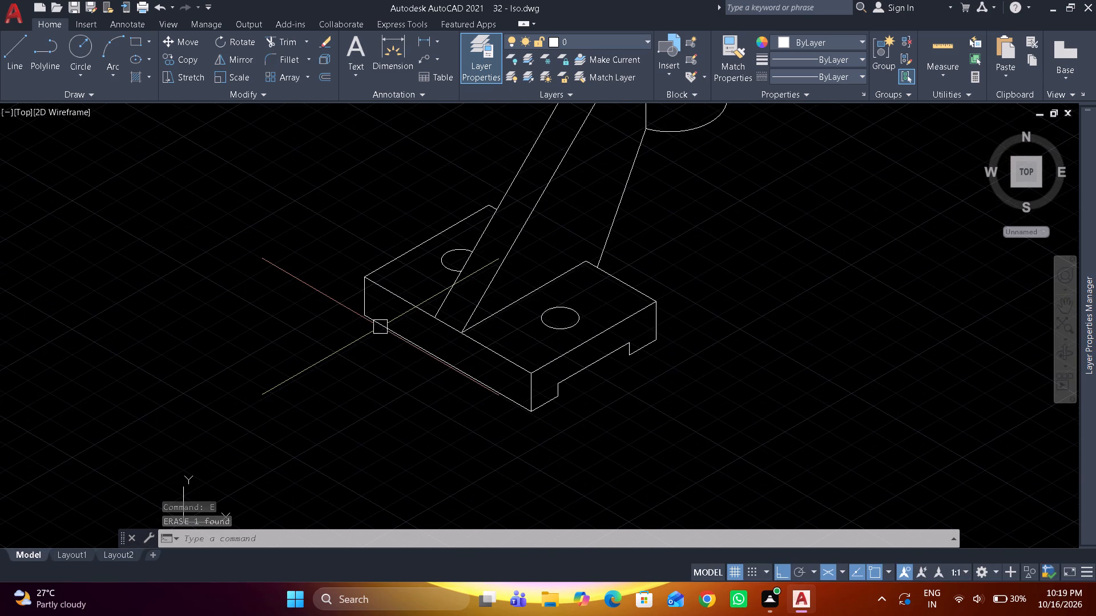
middle_drag(384, 335, 393, 358)
text(dim)
key(space)
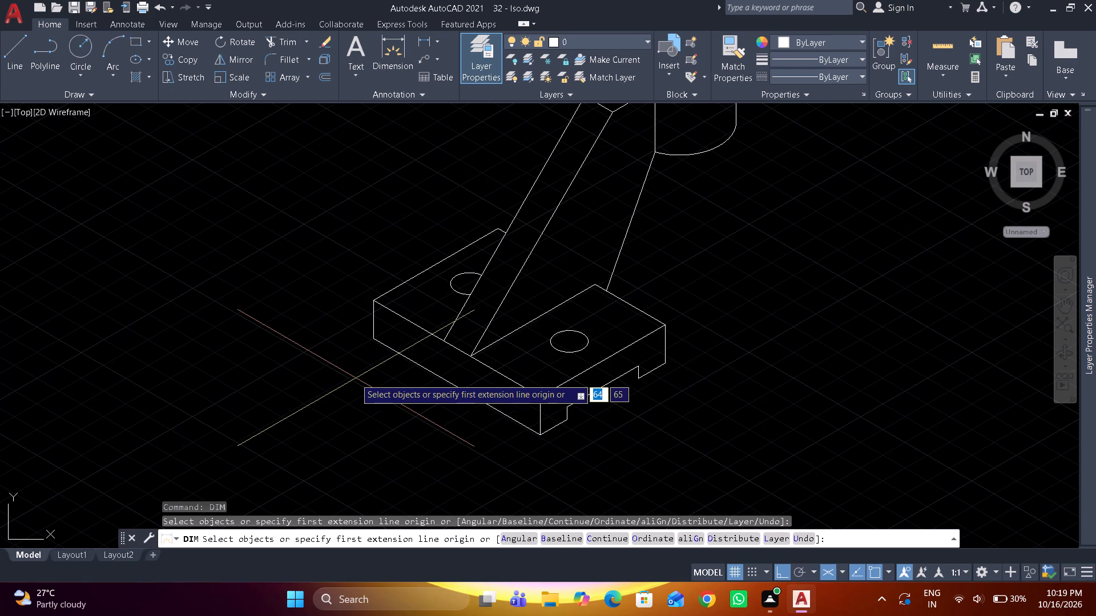
scroll(353, 363, up, 3)
click(431, 268)
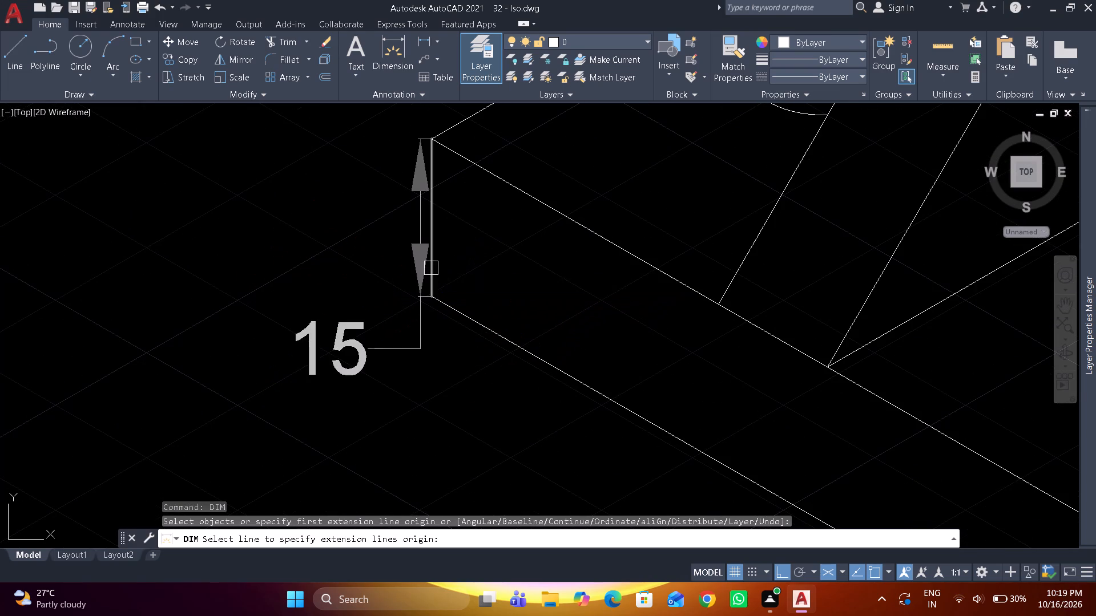
click(265, 278)
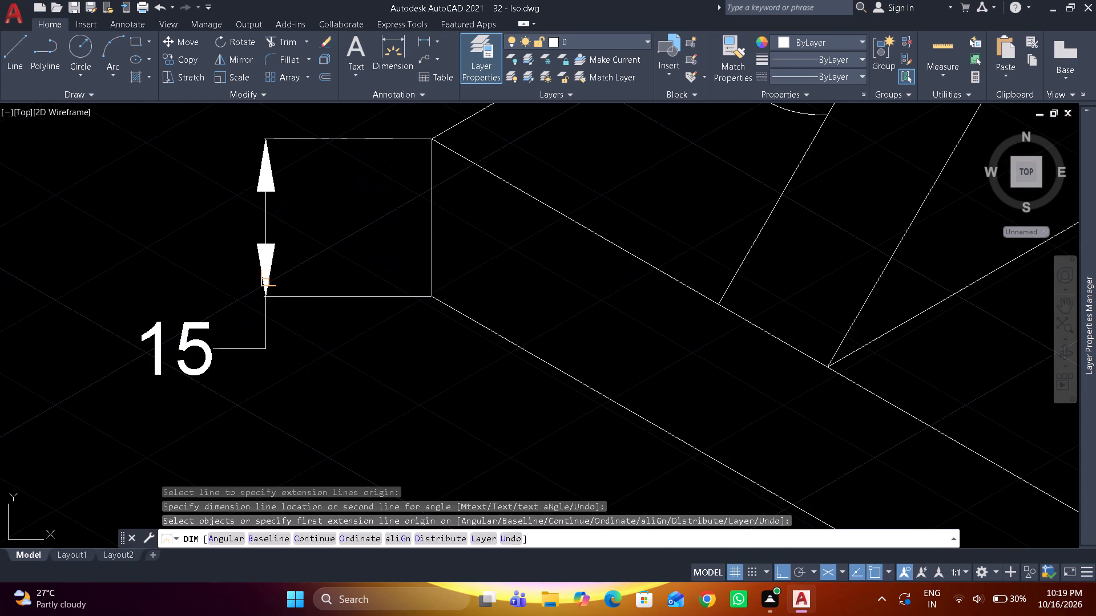
key(space)
Oblique the 15 height dimension to follow the direction of the base's long upper front edge.
scroll(291, 266, down, 2)
middle_drag(293, 267, 329, 338)
text(dimed o)
key(space)
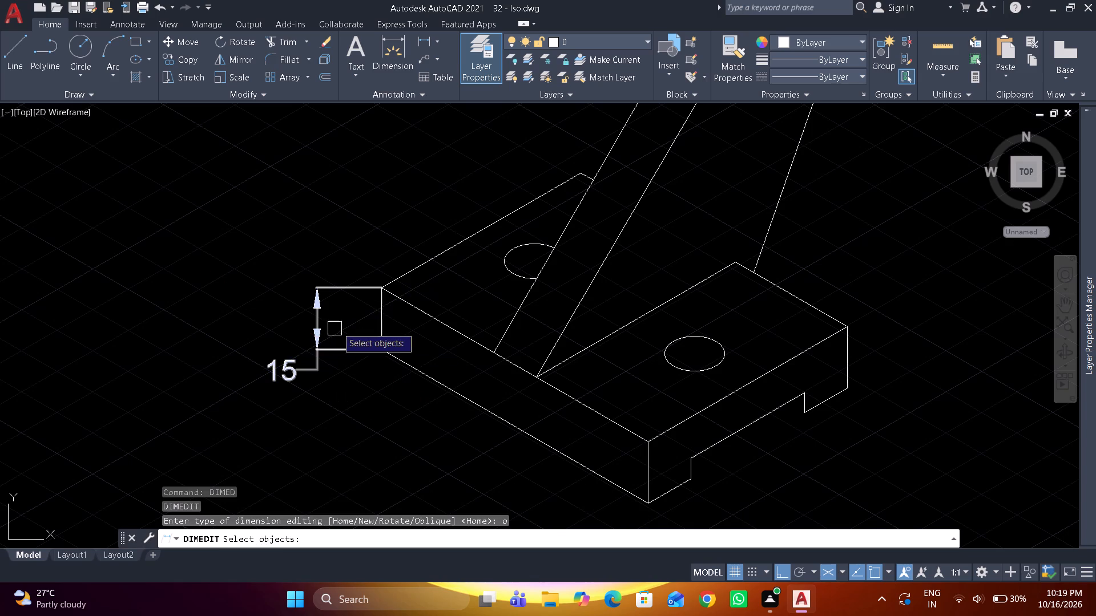
drag(341, 290, 338, 285)
key(space)
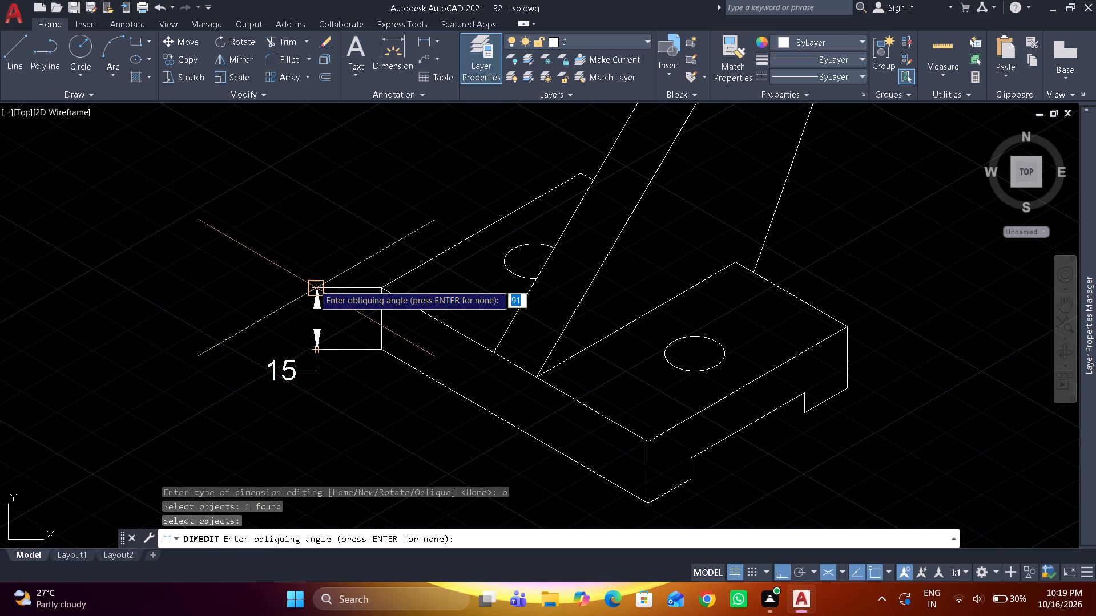
click(375, 286)
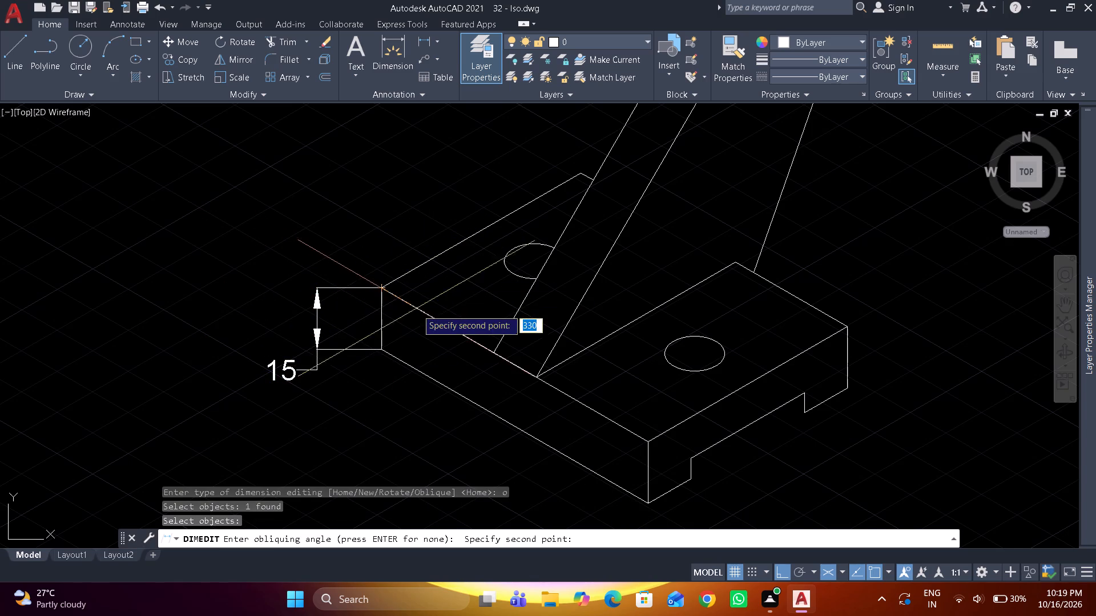
click(422, 312)
Move the 15 dimension's text to the midpoint between its two extension lines.
scroll(365, 312, up, 1)
click(332, 339)
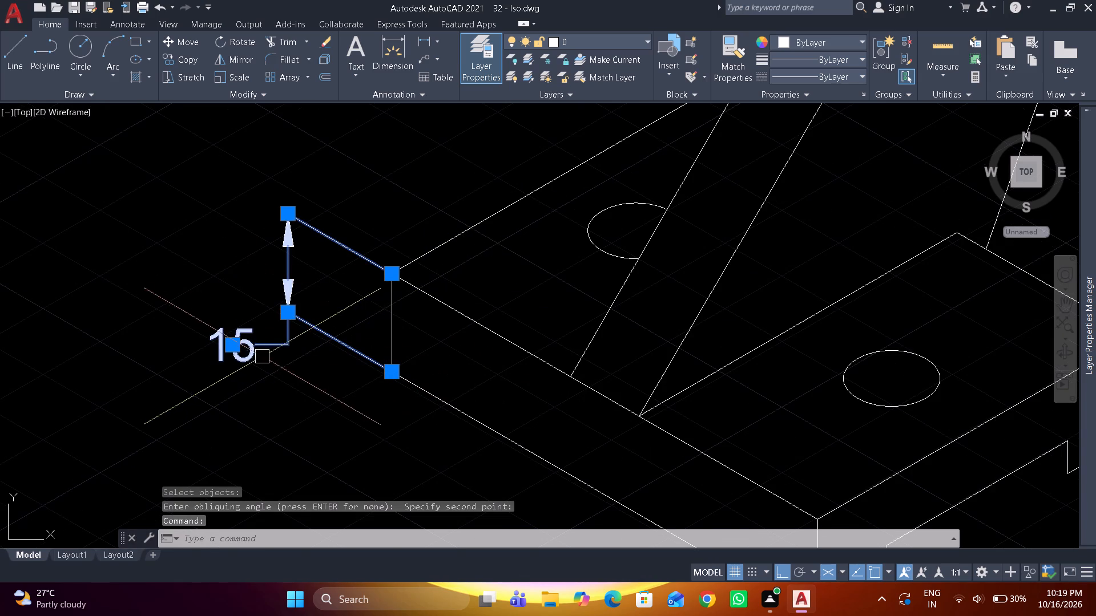
drag(232, 343, 236, 338)
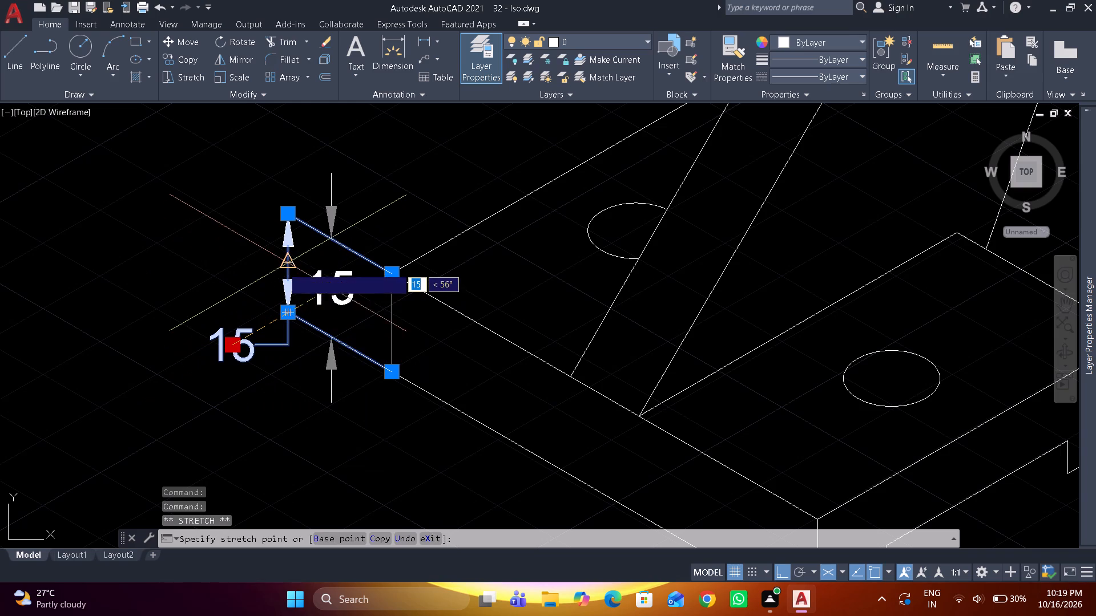
click(283, 268)
Move the 15 height dimension's line closer to the base's far-left vertical edge.
click(287, 311)
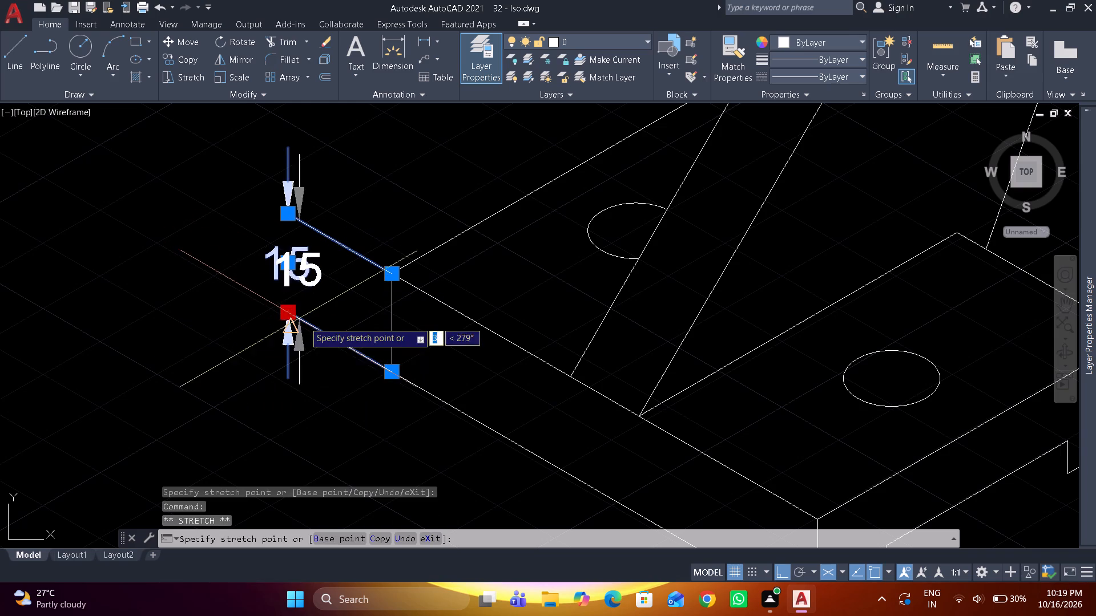
click(333, 342)
key(Escape)
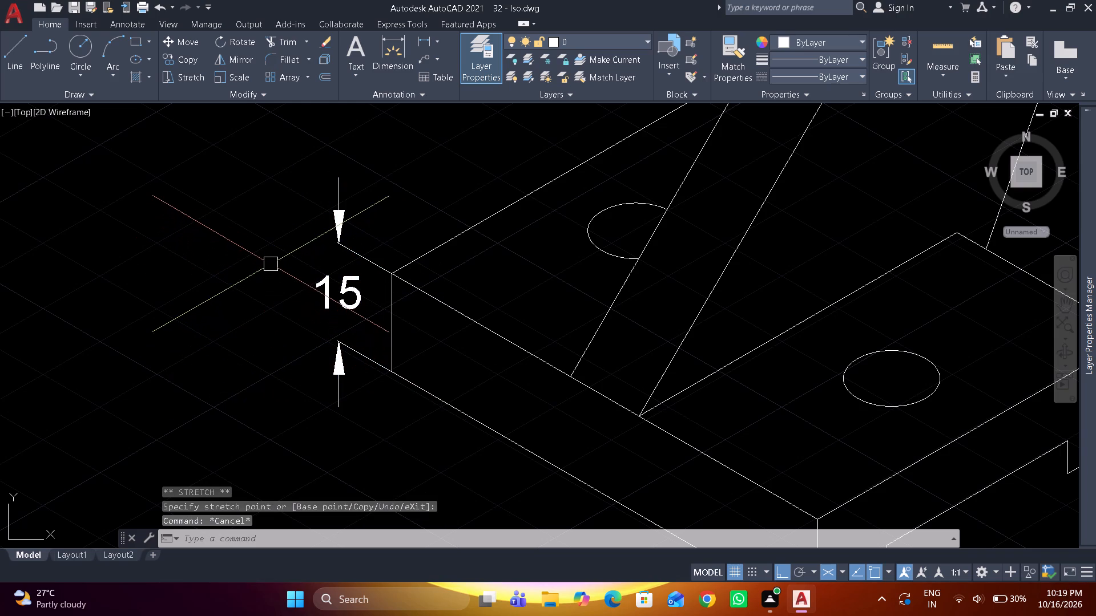
Add an aligned dimension to the base's long lower front edge with ortho off, placing it outside the base.
scroll(271, 262, down, 2)
scroll(300, 356, up, 1)
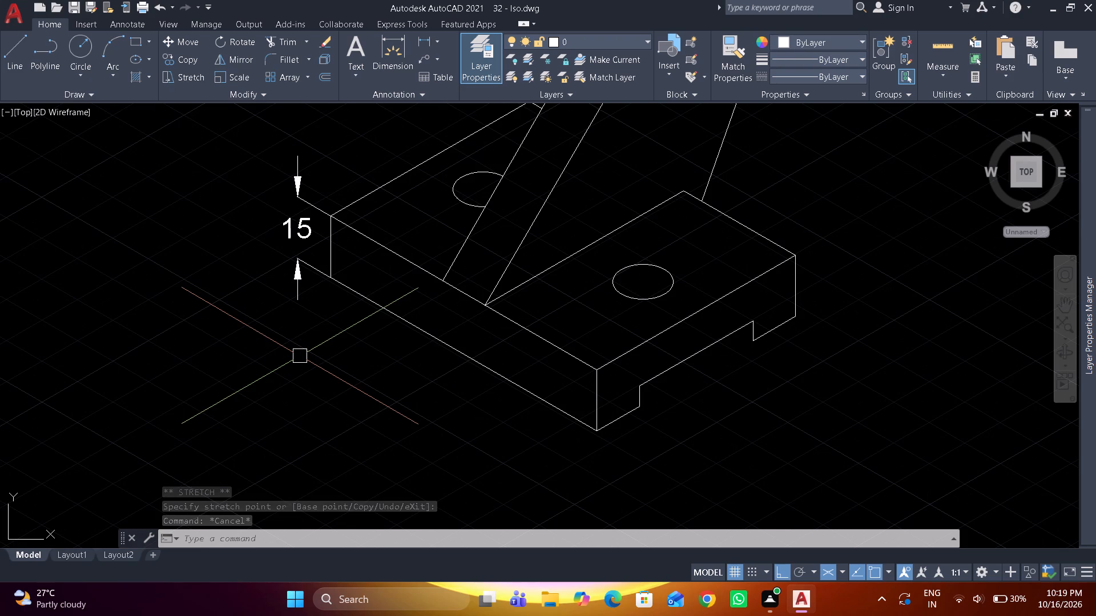
text(dim)
key(space)
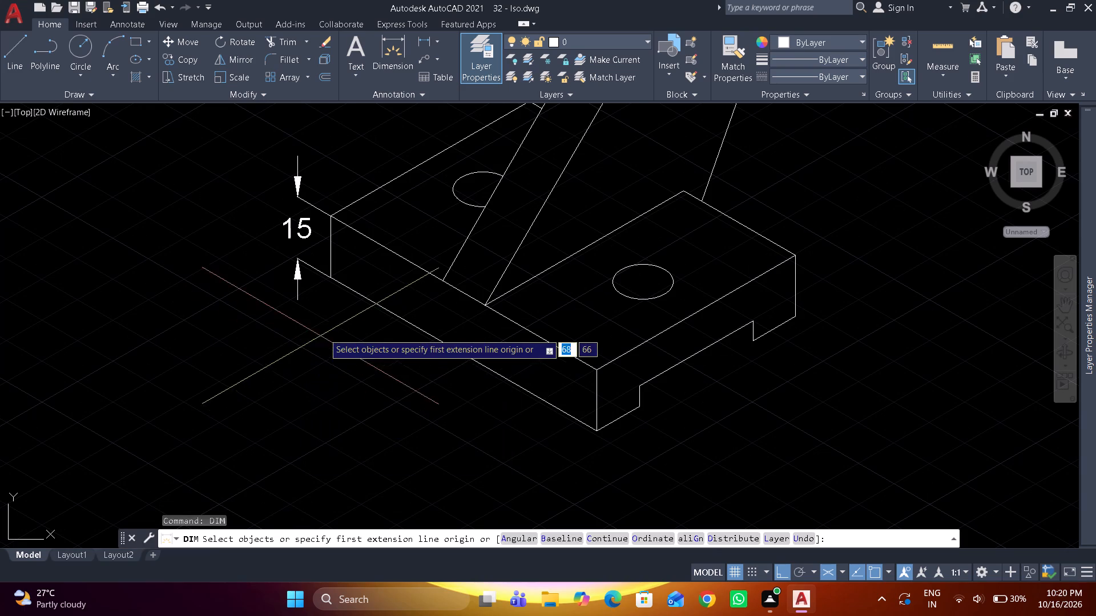
click(358, 298)
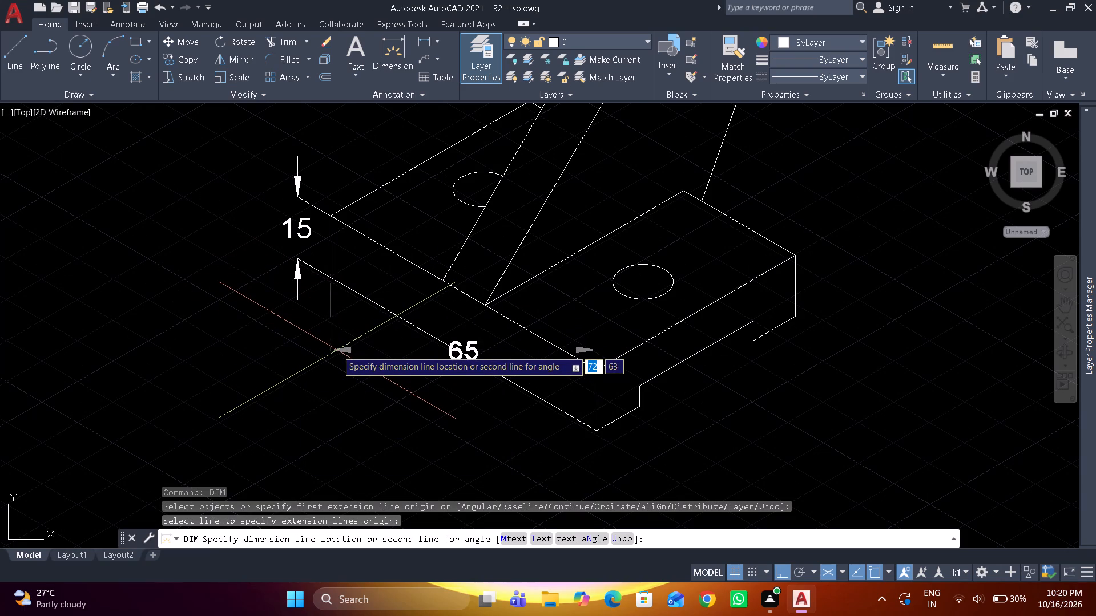
key(F8)
scroll(337, 354, up, 1)
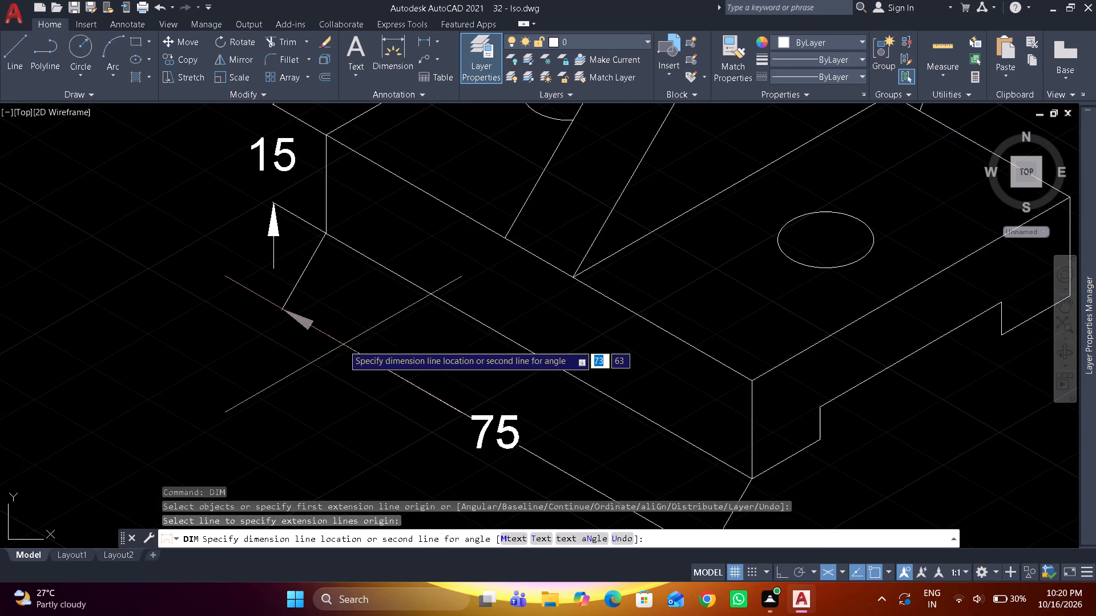
click(343, 345)
key(space)
Oblique the 75 dimension to follow the direction of the base's notched side.
middle_drag(378, 347, 335, 274)
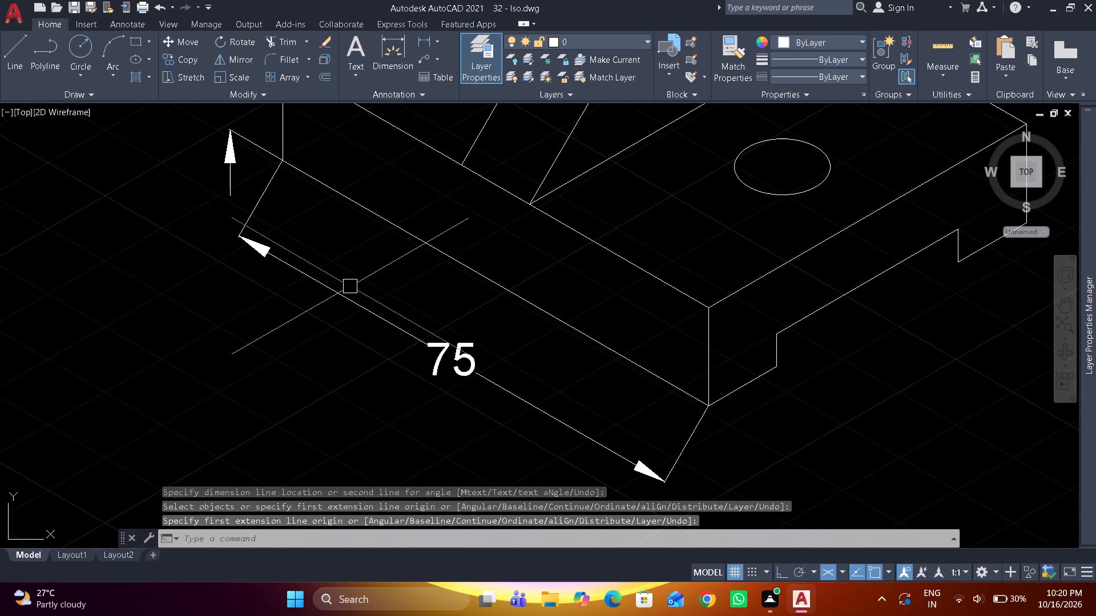
text(dimed o)
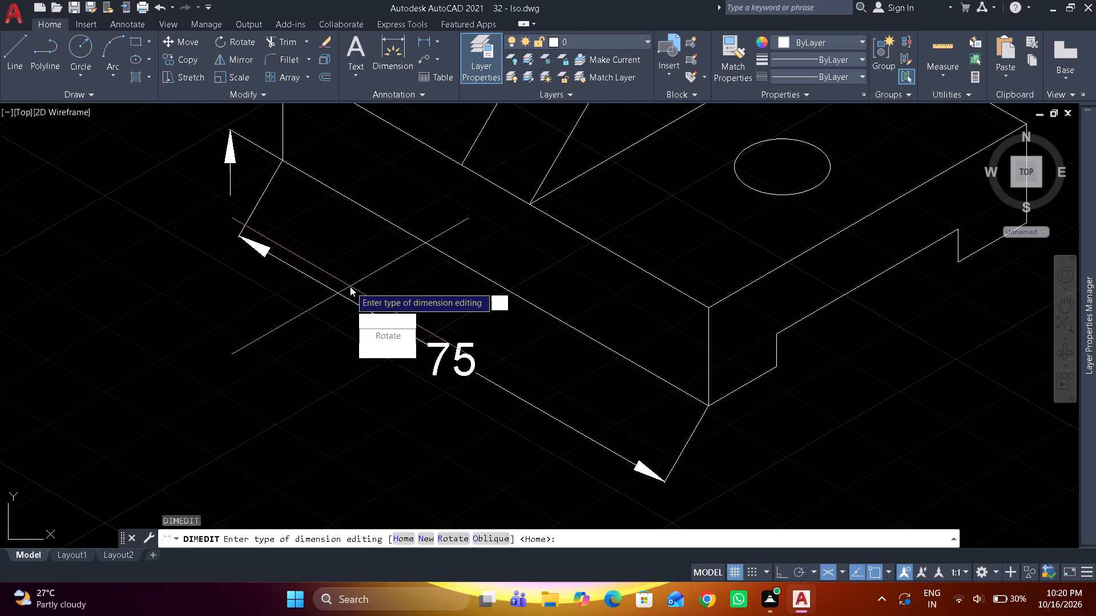
key(space)
click(348, 297)
key(space)
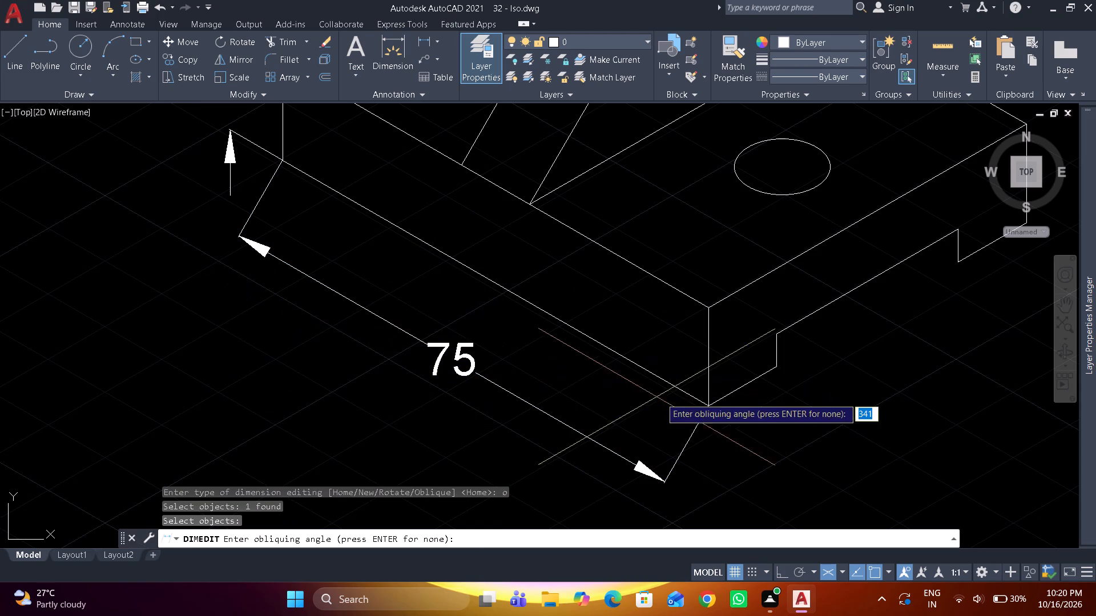
click(710, 407)
click(748, 386)
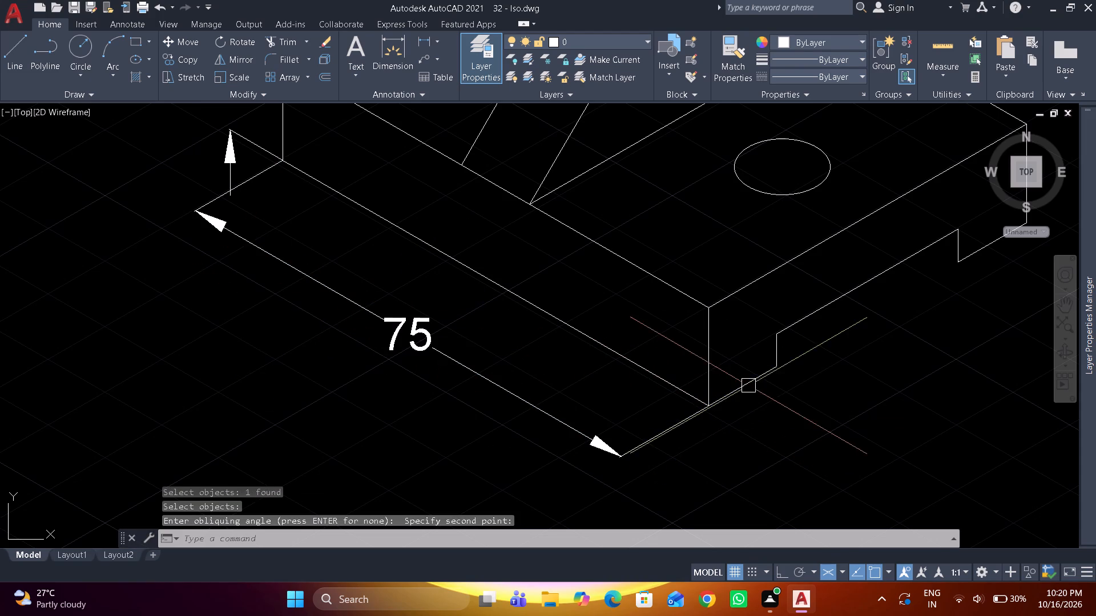
Move the 75 dimension's line closer to the base's lower front edge.
click(677, 424)
click(622, 460)
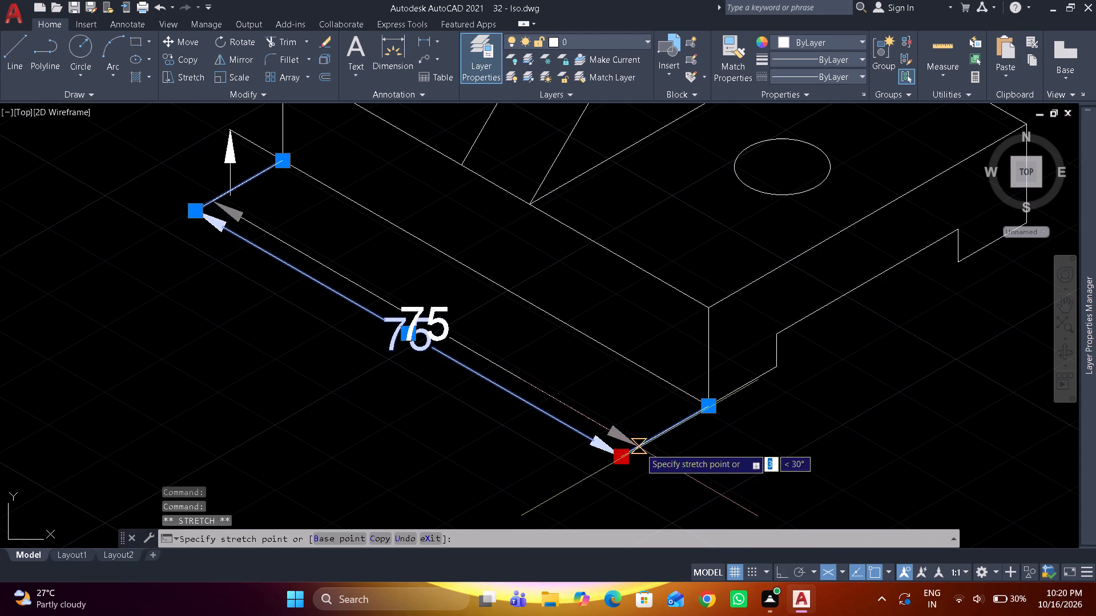
click(658, 432)
key(Escape)
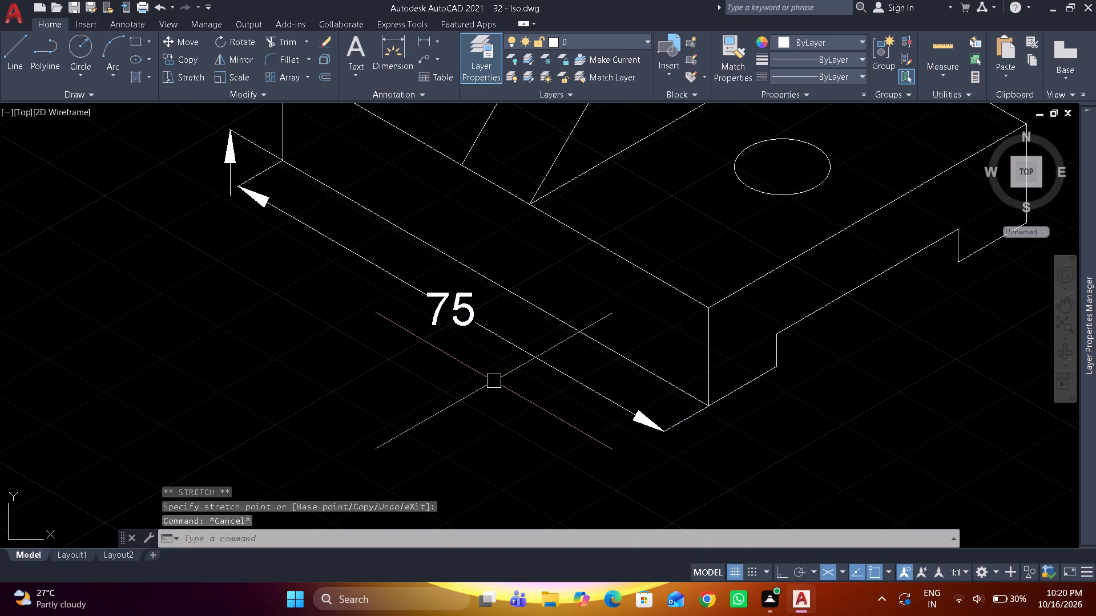
Add an aligned dimension to the bottom edge of the near foot beside the base's notch, placing it outside the base.
scroll(460, 384, down, 1)
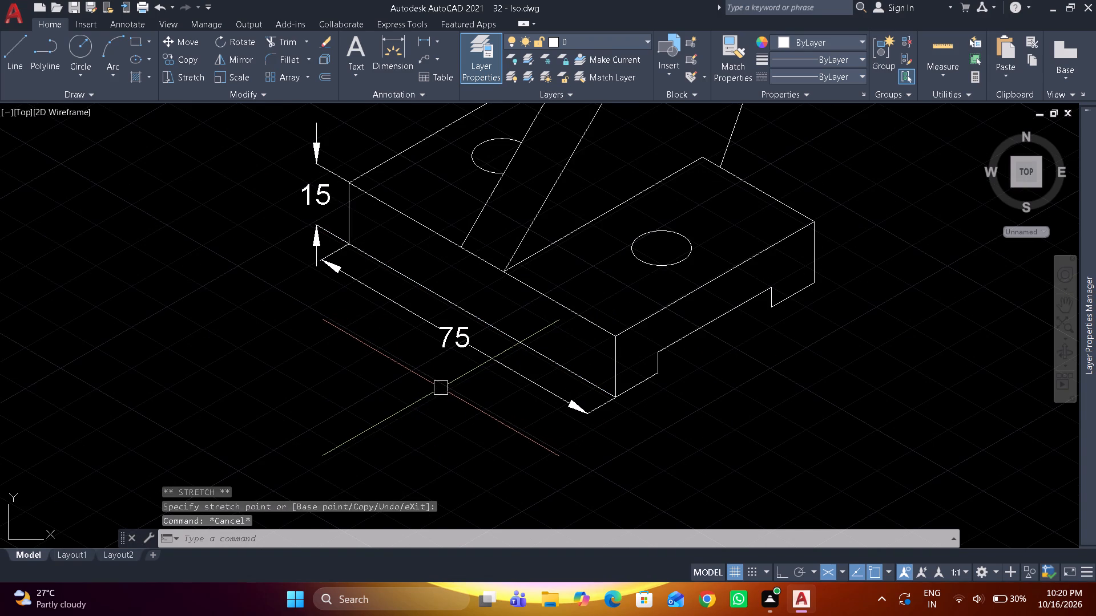
scroll(666, 381, up, 1)
middle_drag(671, 395, 657, 387)
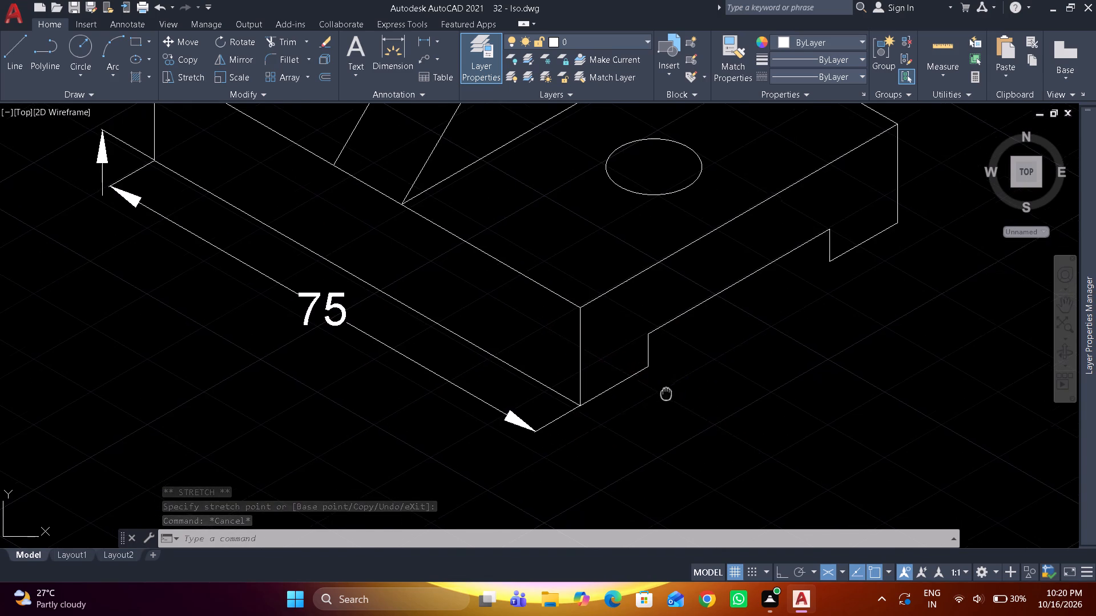
middle_drag(657, 387, 556, 326)
scroll(582, 338, up, 1)
text(dim)
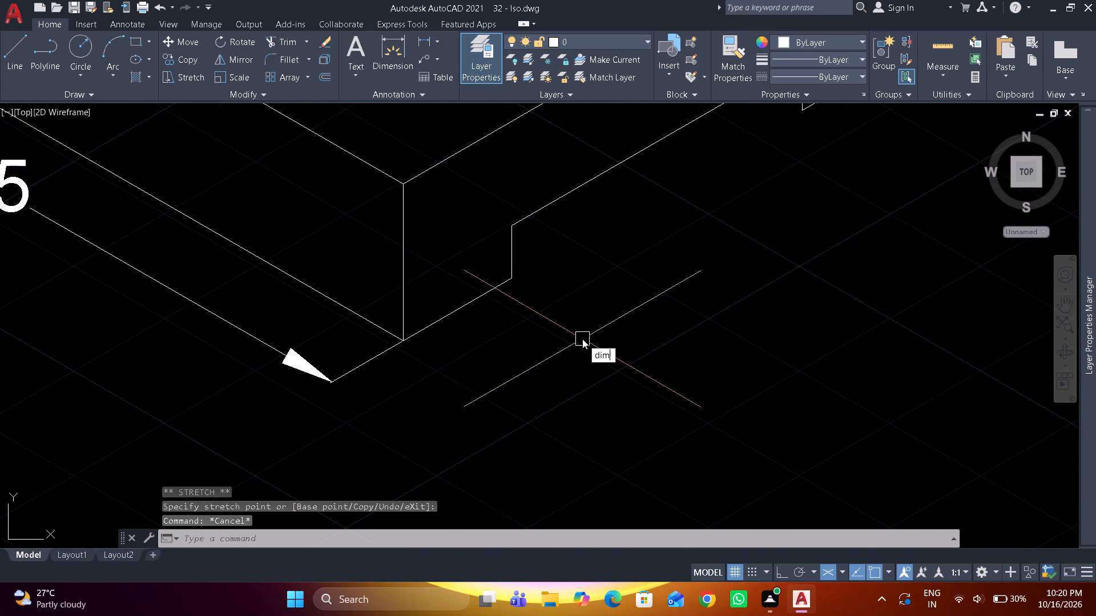
key(space)
click(490, 290)
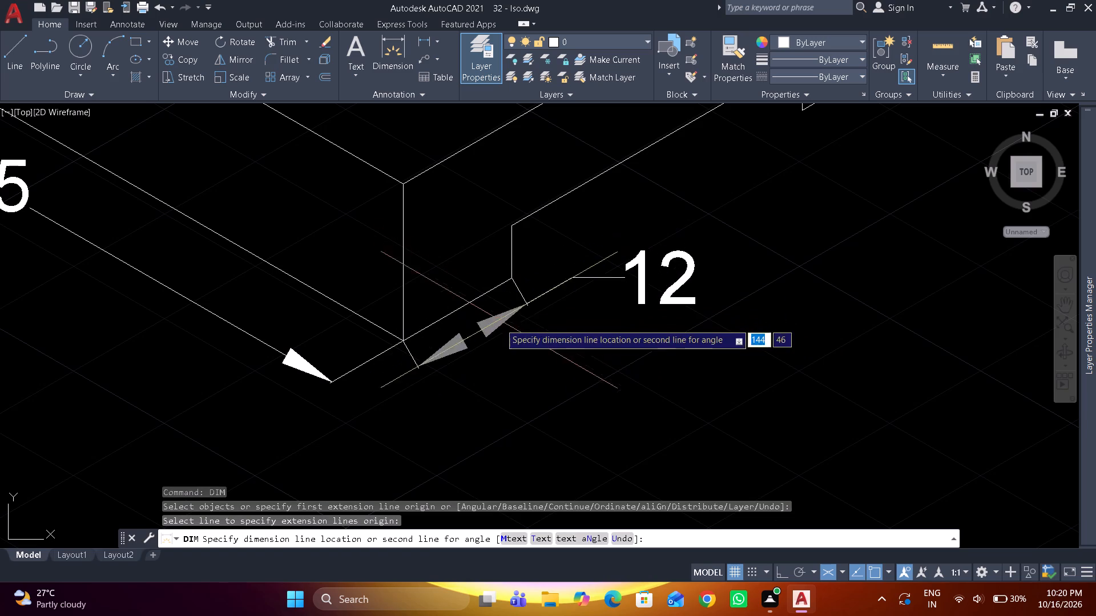
click(546, 376)
key(space)
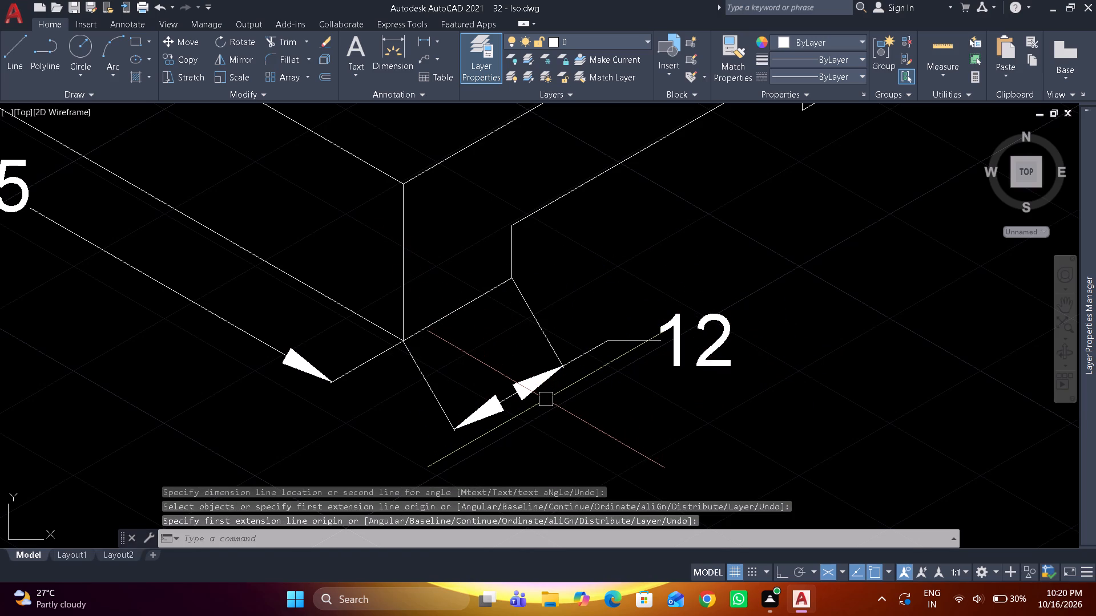
Oblique the near foot's 12 dimension to follow the direction of the base's long front edge.
text(dimed o)
key(space)
click(541, 383)
key(space)
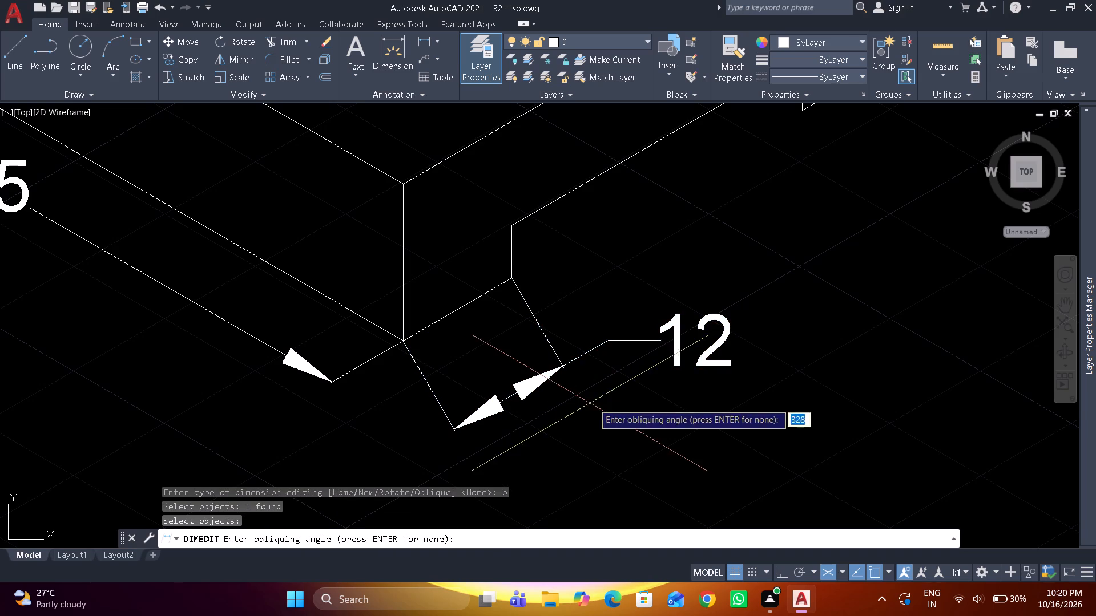
click(510, 274)
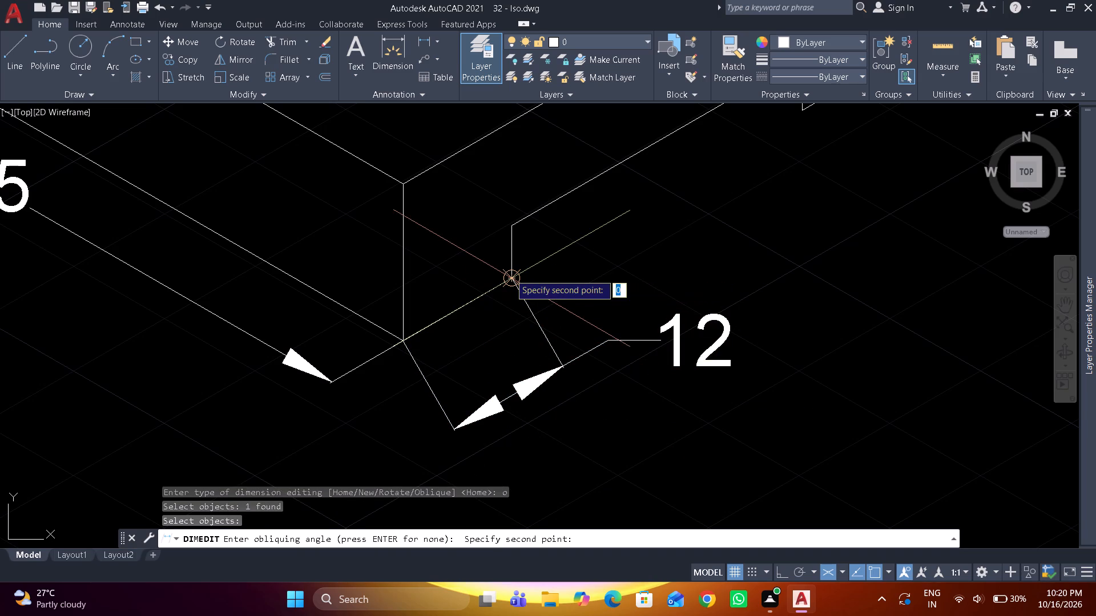
click(481, 263)
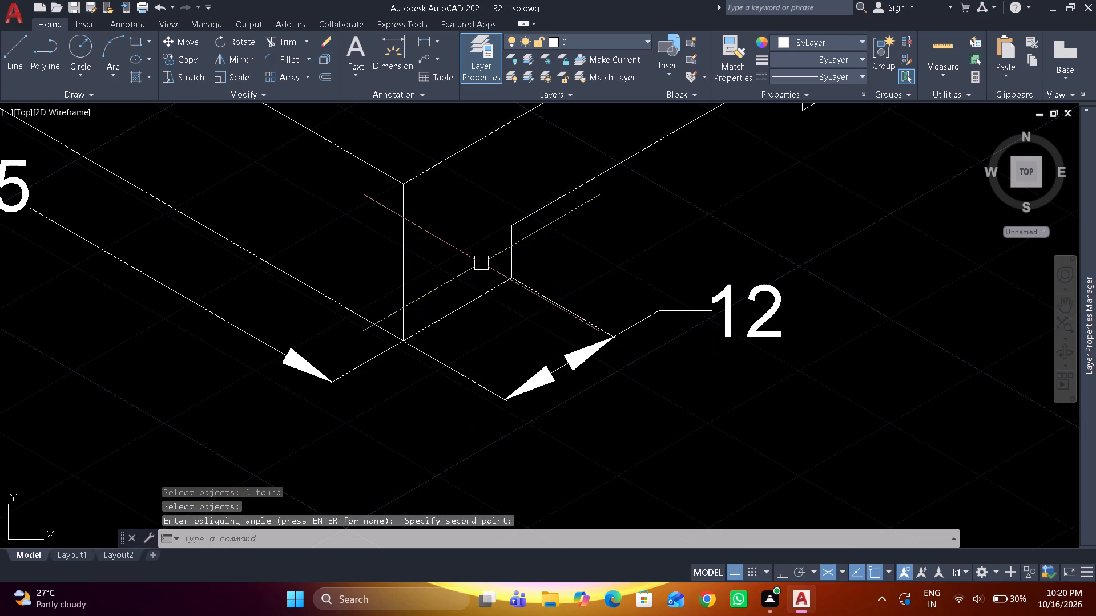
Move the near foot's 12 dimension text to the midpoint between its two extension lines.
click(540, 375)
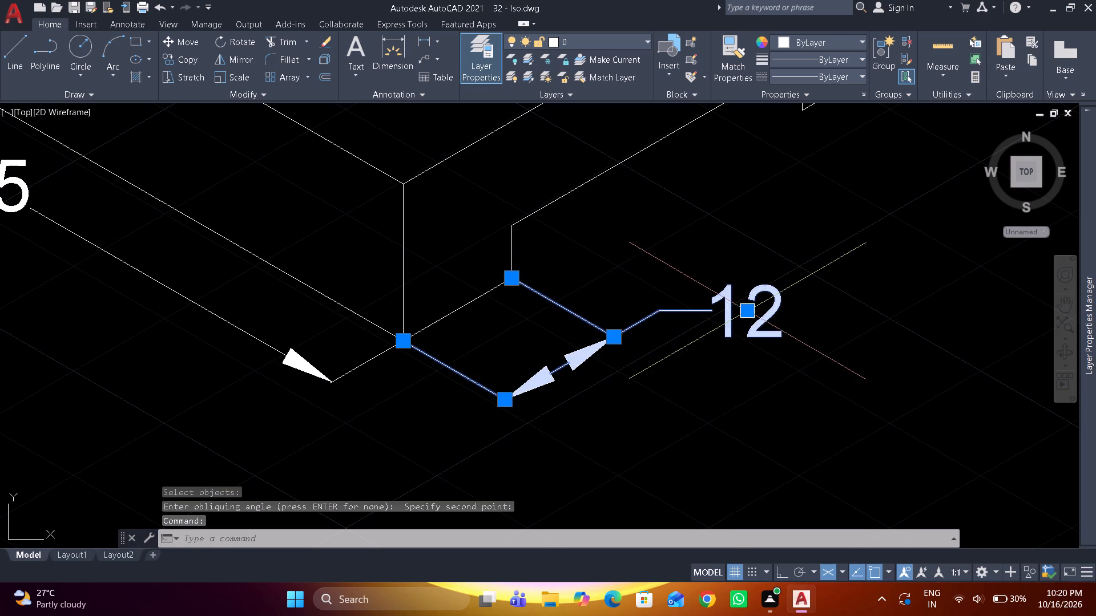
click(748, 307)
scroll(572, 371, up, 2)
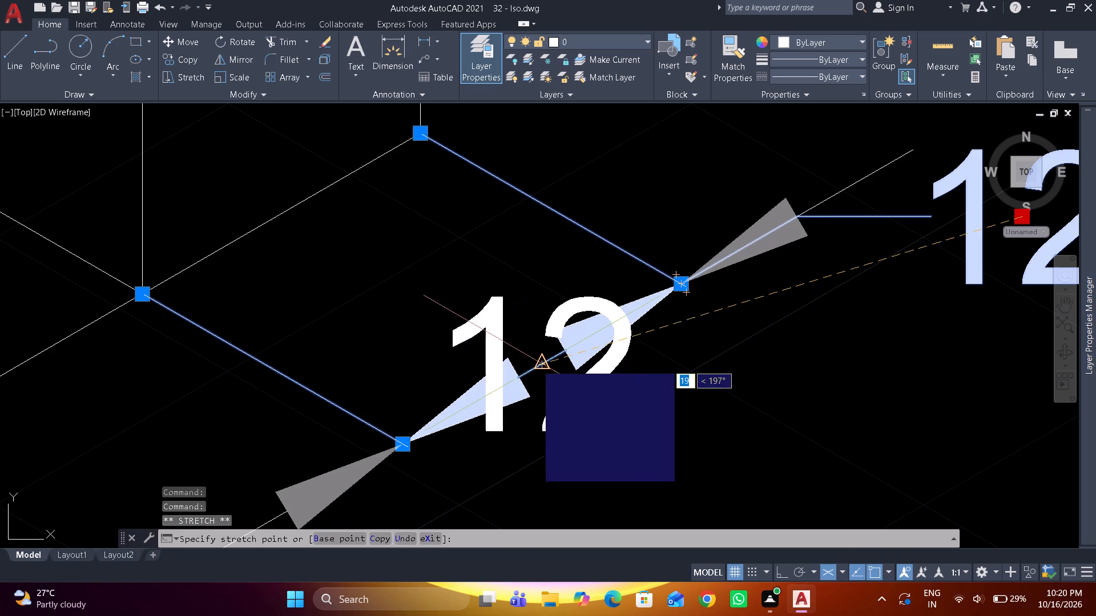
click(537, 364)
scroll(523, 307, down, 3)
key(Escape)
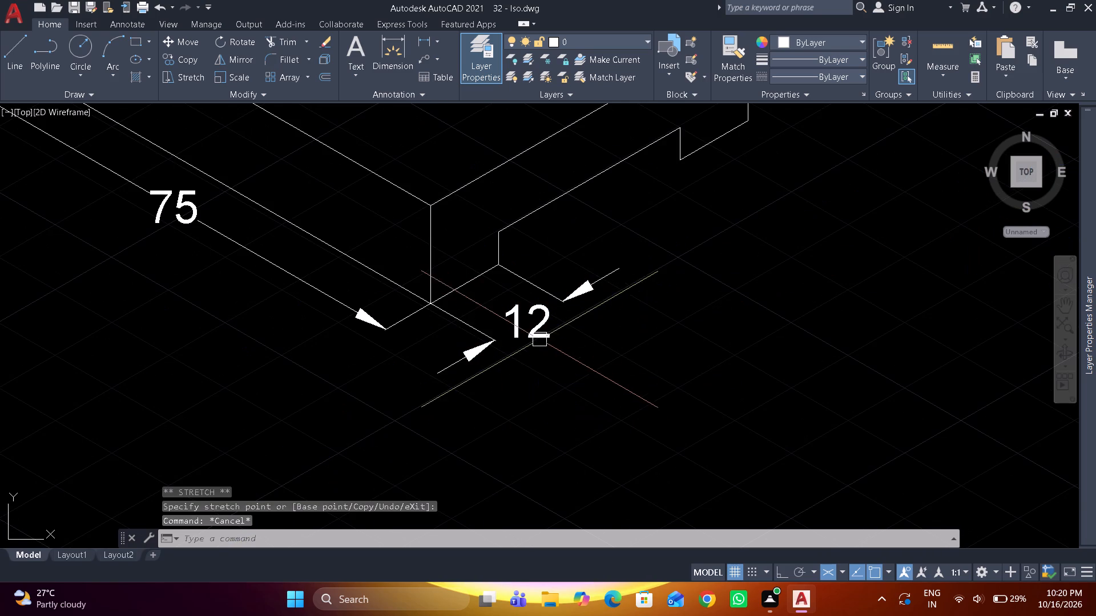
Move the near foot's 12 dimension line slightly closer to the base.
click(539, 339)
click(494, 345)
scroll(487, 339, up, 3)
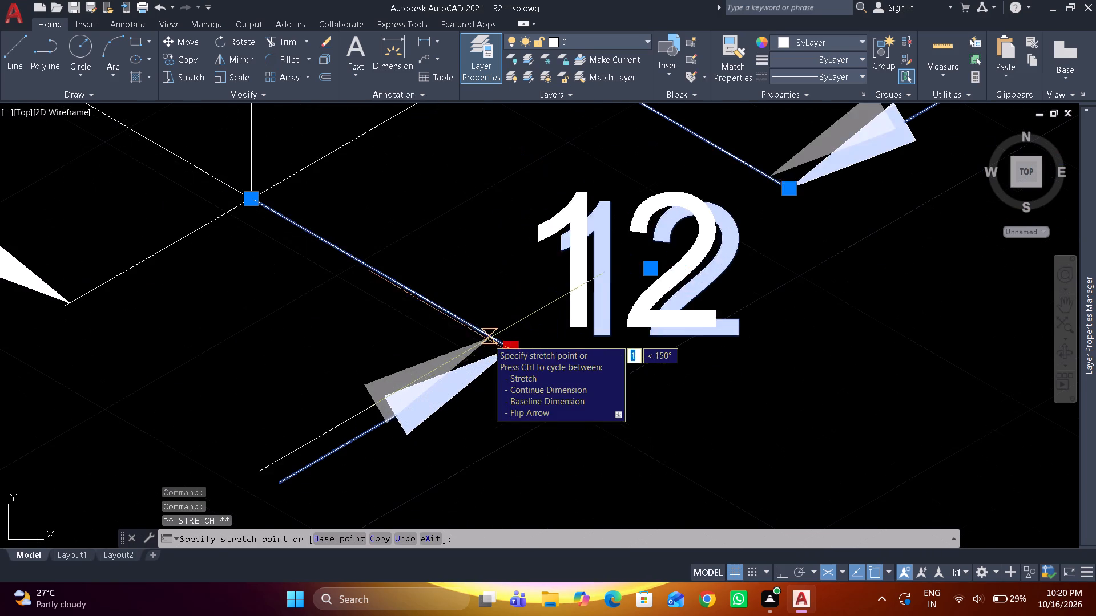
click(464, 330)
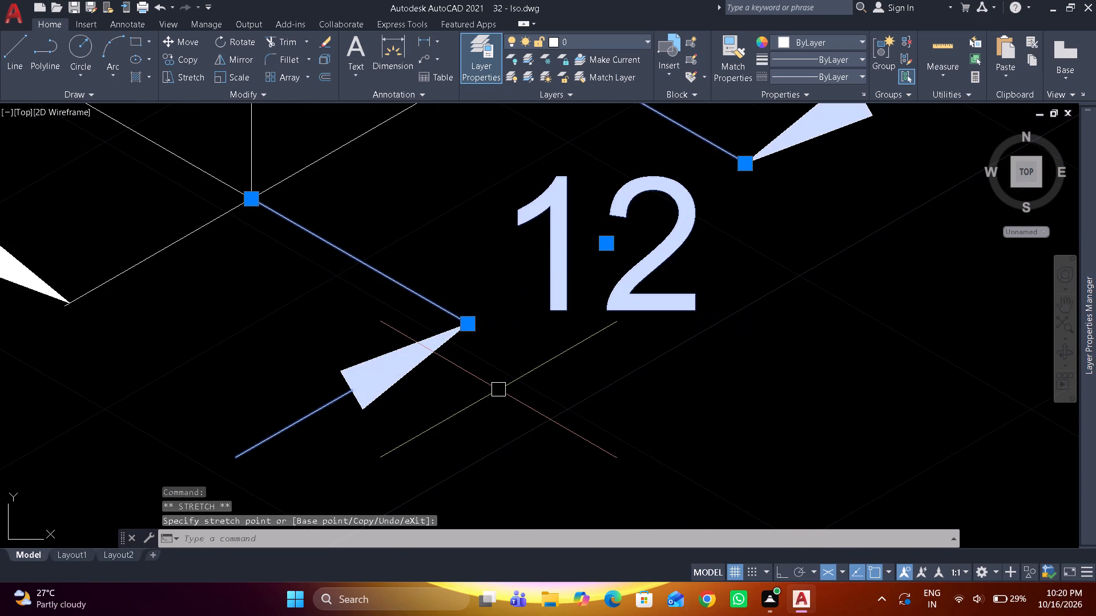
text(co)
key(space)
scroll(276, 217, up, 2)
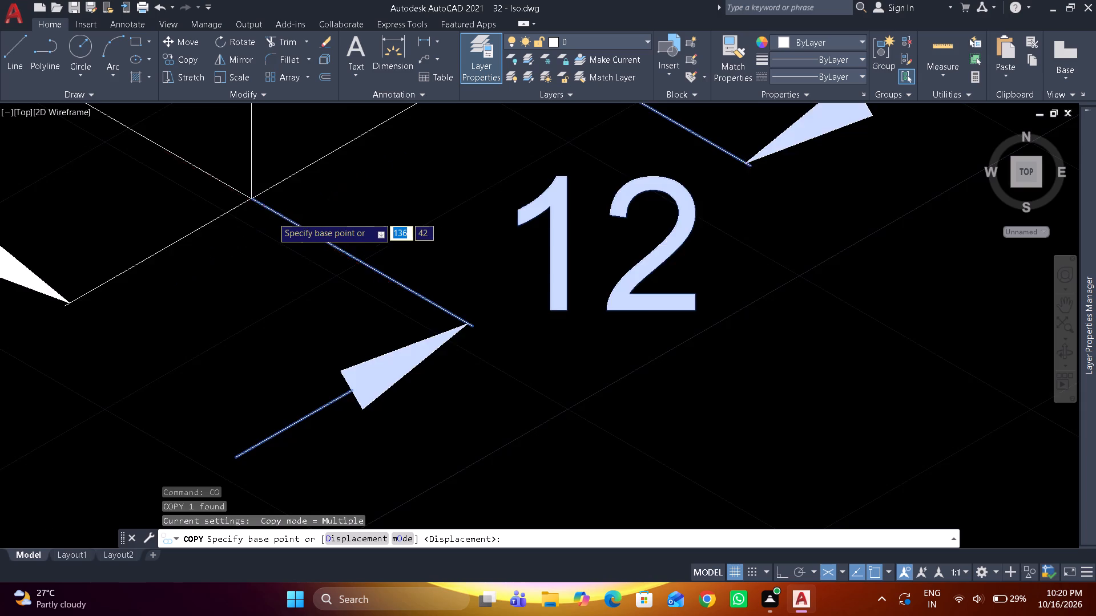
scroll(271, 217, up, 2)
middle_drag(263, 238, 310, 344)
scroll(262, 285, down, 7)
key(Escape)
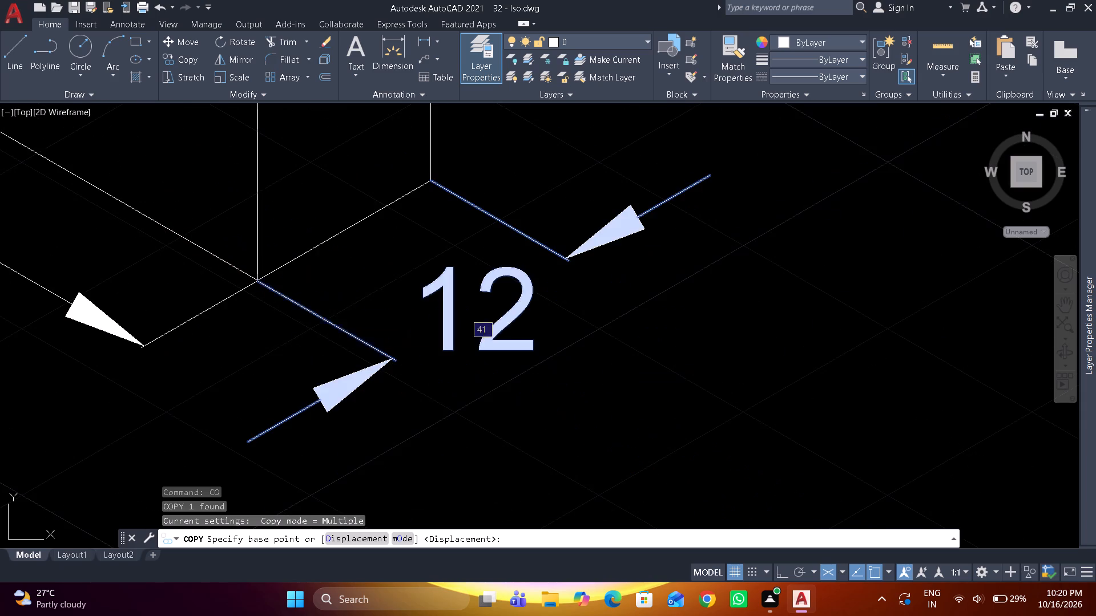
Copy the near foot's 12 dimension onto the far foot, from the base's near bottom corner to the far foot's inner bottom corner.
scroll(388, 270, down, 4)
middle_drag(392, 306, 394, 356)
scroll(388, 335, up, 3)
drag(379, 316, 364, 323)
key(space)
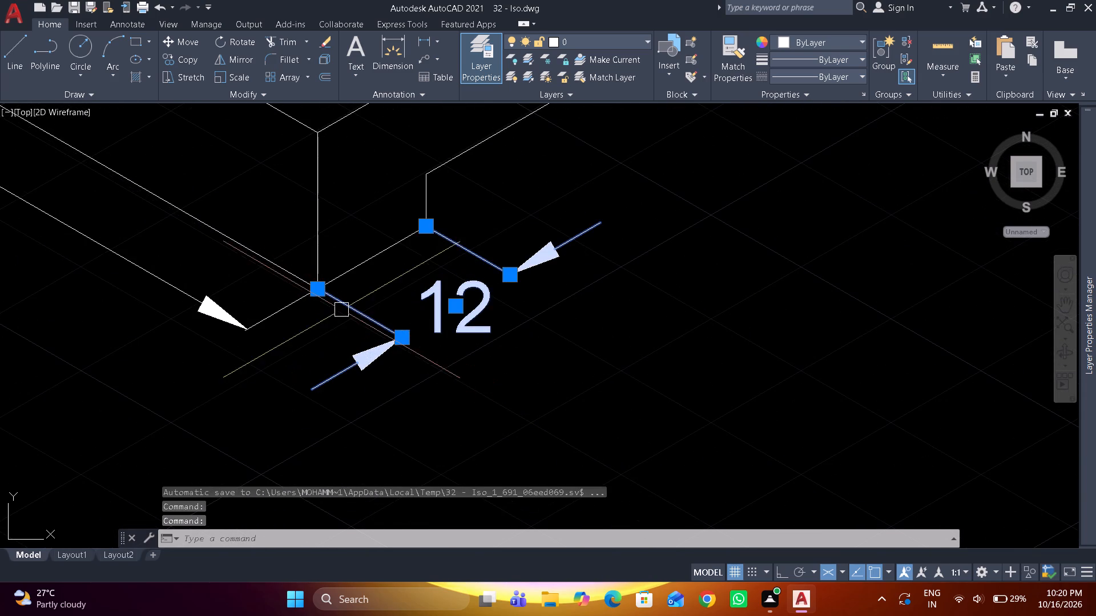
drag(320, 285, 329, 281)
scroll(442, 234, down, 2)
middle_drag(442, 242, 334, 383)
scroll(409, 318, up, 2)
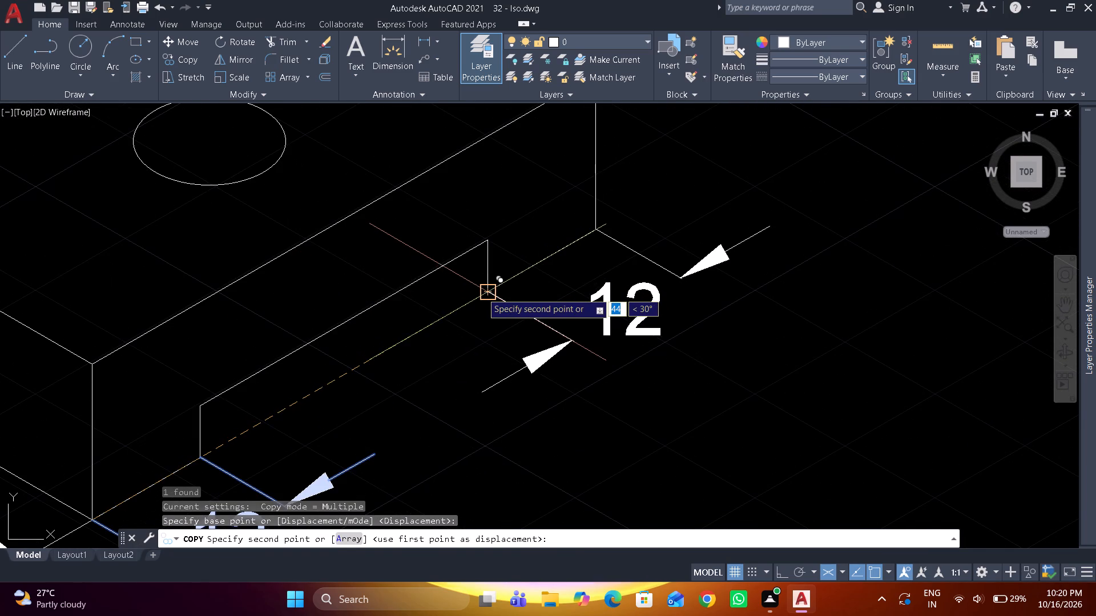
click(482, 293)
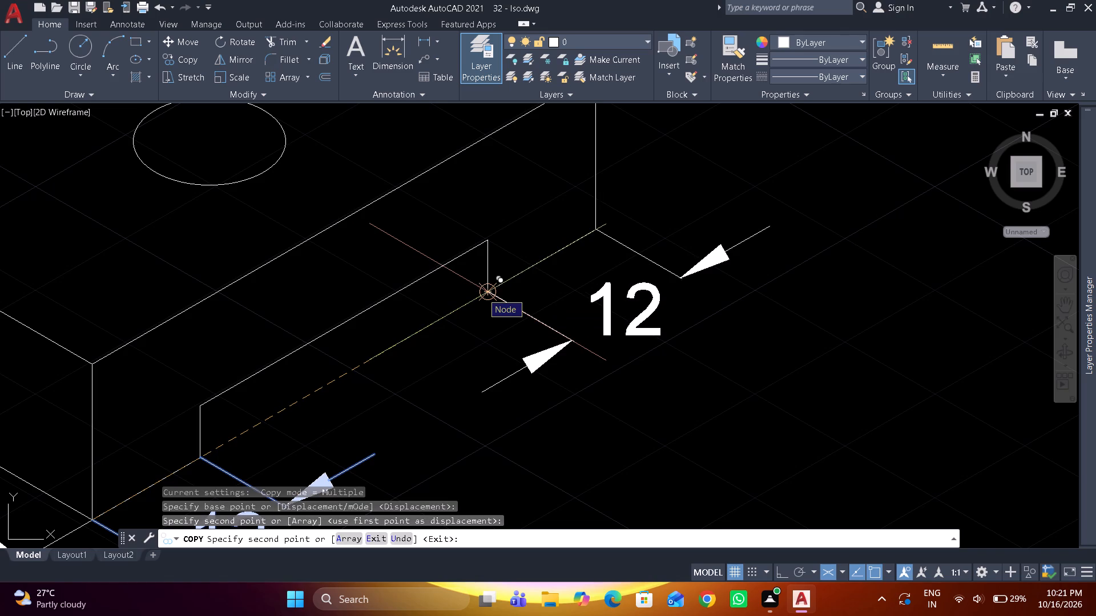
scroll(441, 328, down, 2)
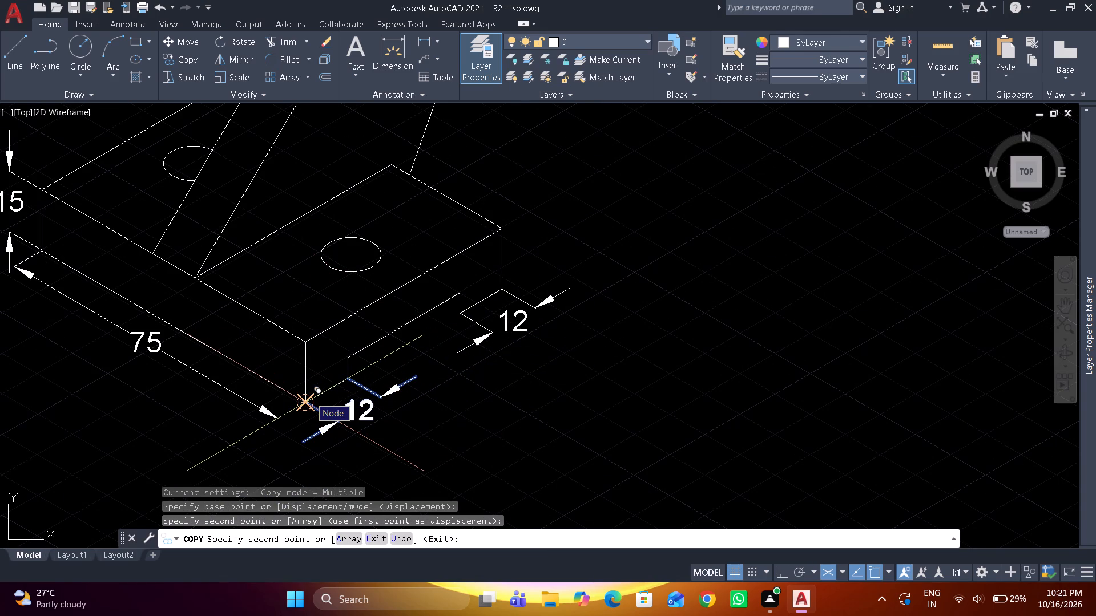
key(Escape)
Stretch the near foot's 12 dimension from its notch-side origin to the base's far bottom corner, spanning the whole notched side.
scroll(357, 376, up, 2)
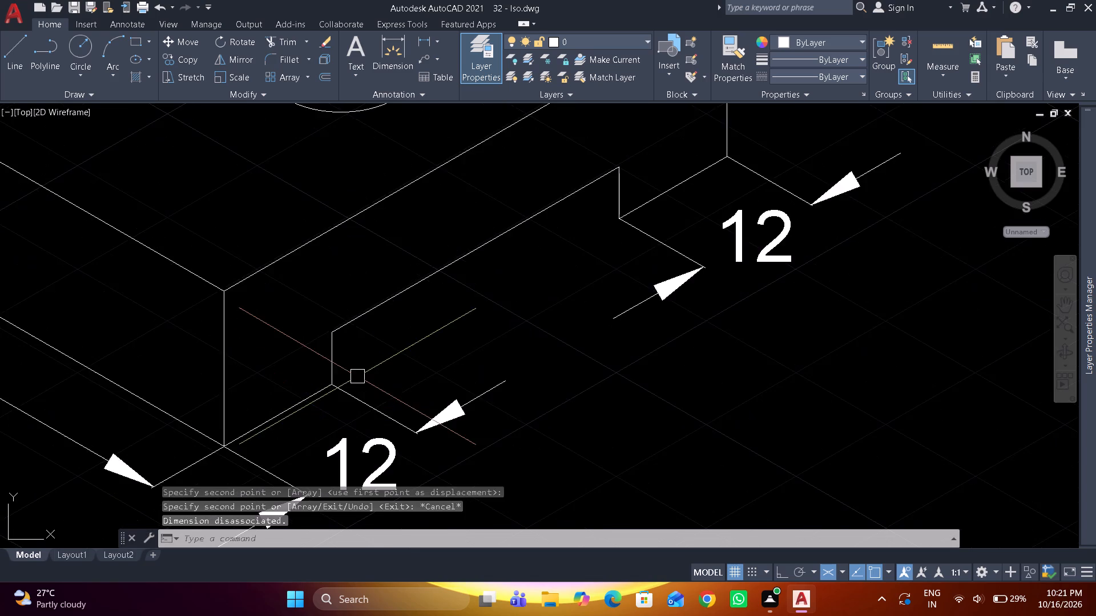
middle_drag(368, 368, 465, 286)
click(454, 318)
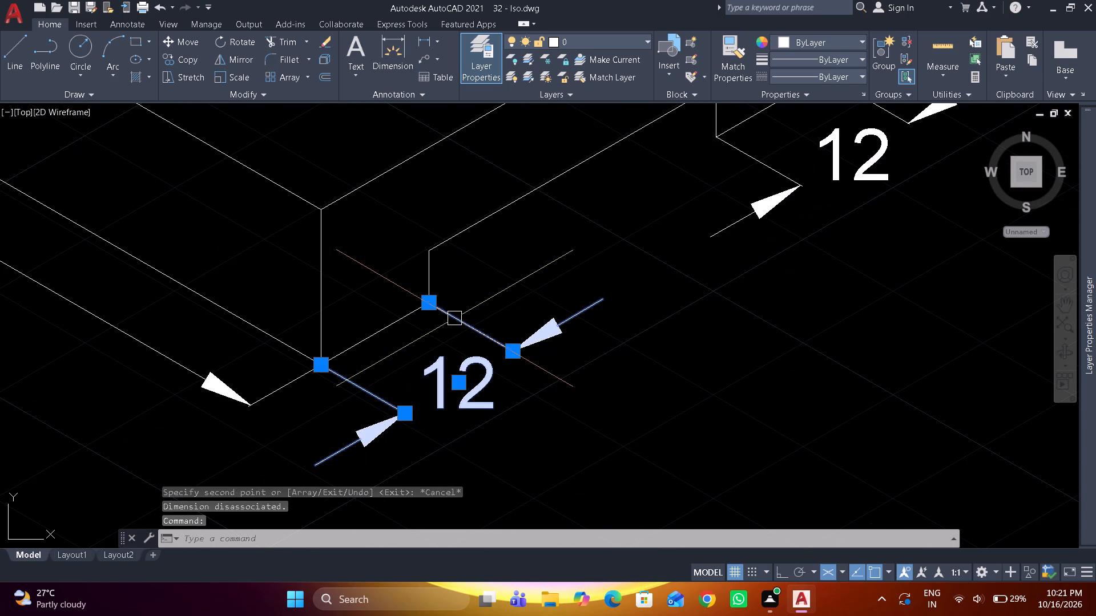
drag(432, 307, 444, 300)
scroll(475, 285, down, 2)
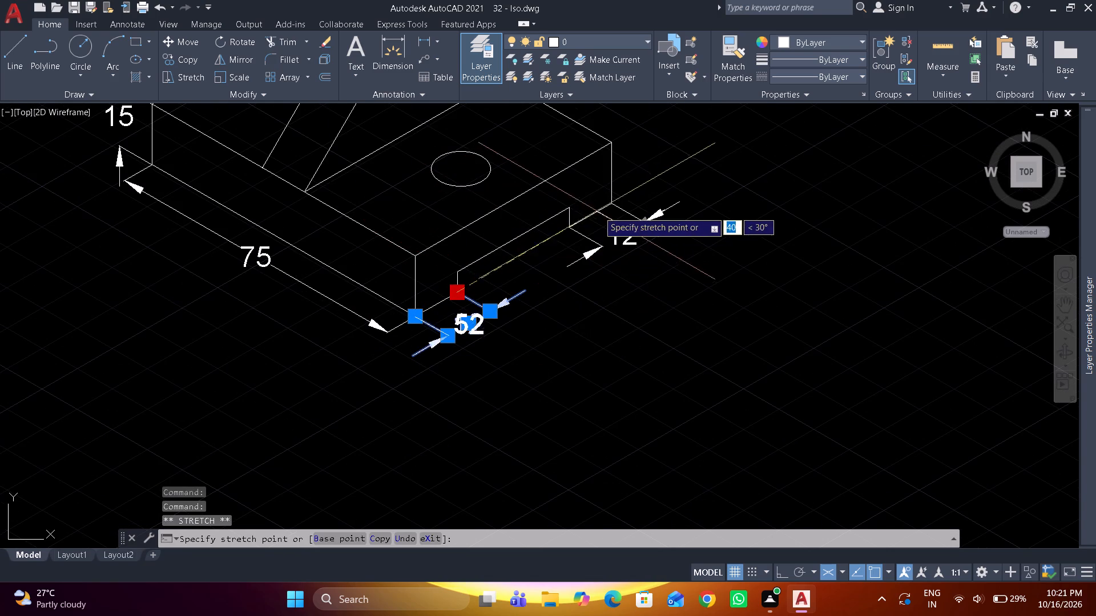
click(614, 206)
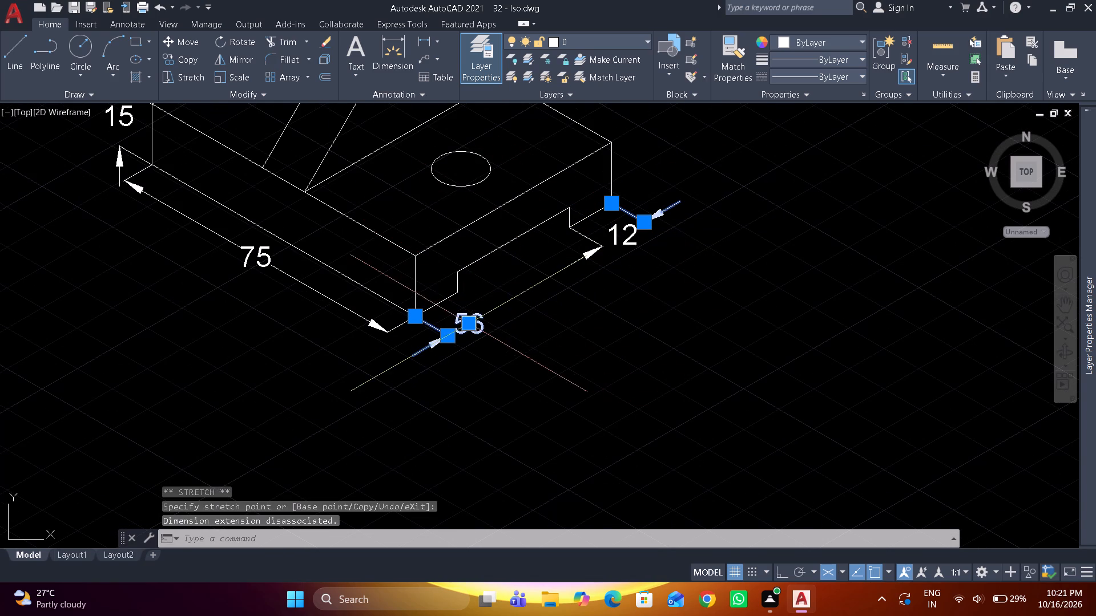
Move the 56 dimension's text toward the middle of its dimension line along the notched side.
drag(465, 325, 489, 314)
click(545, 291)
key(Escape)
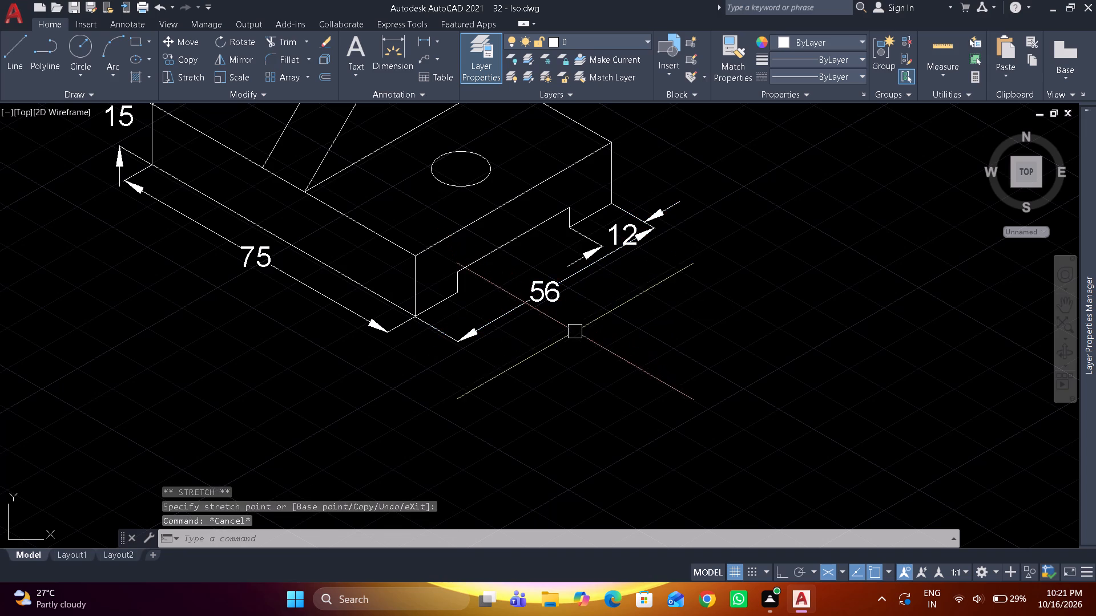
scroll(554, 311, up, 1)
click(545, 293)
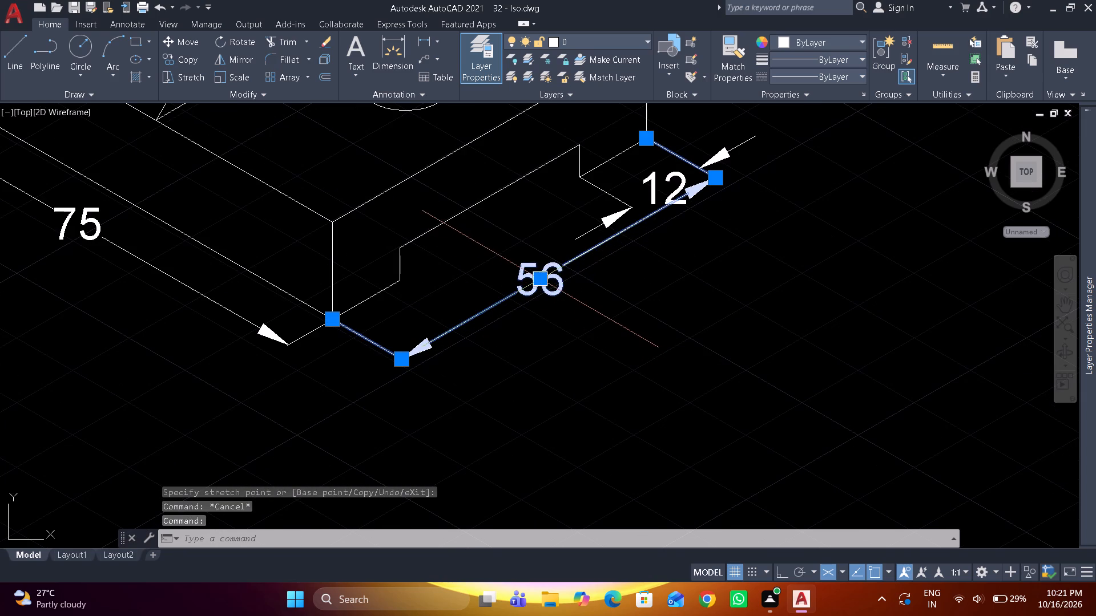
click(544, 279)
click(567, 269)
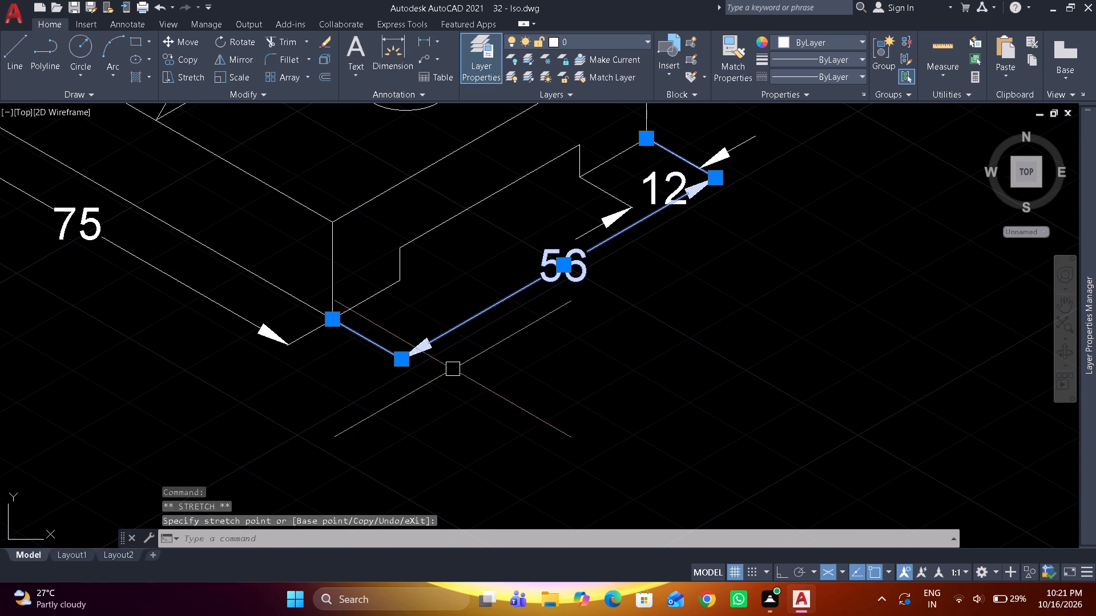
Move the 56 dimension line outward from the base, well clear of the far foot's 12 dimension.
click(406, 362)
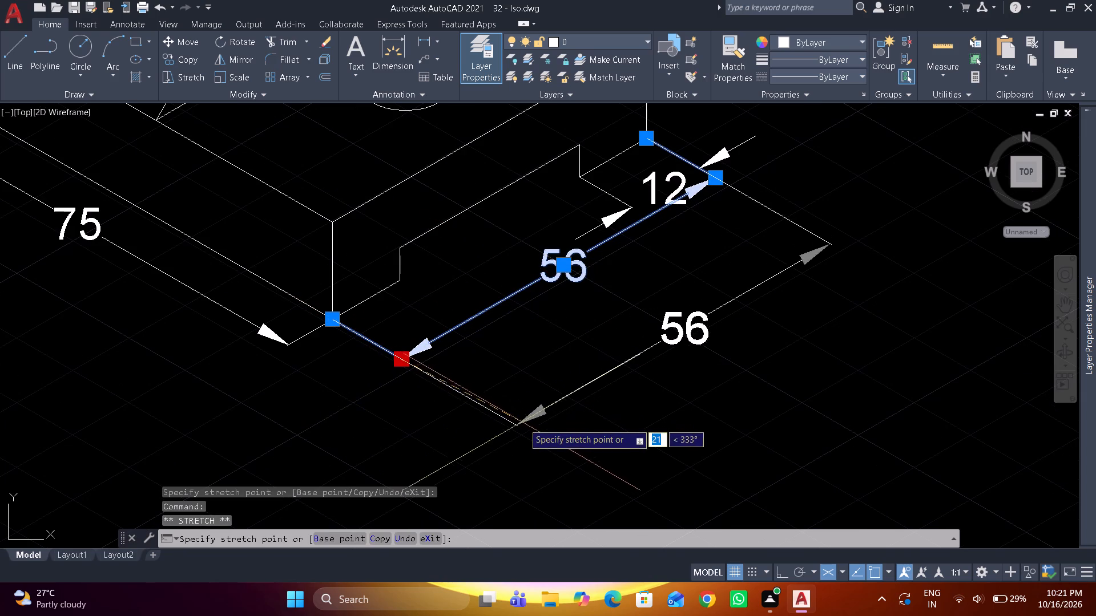
click(534, 485)
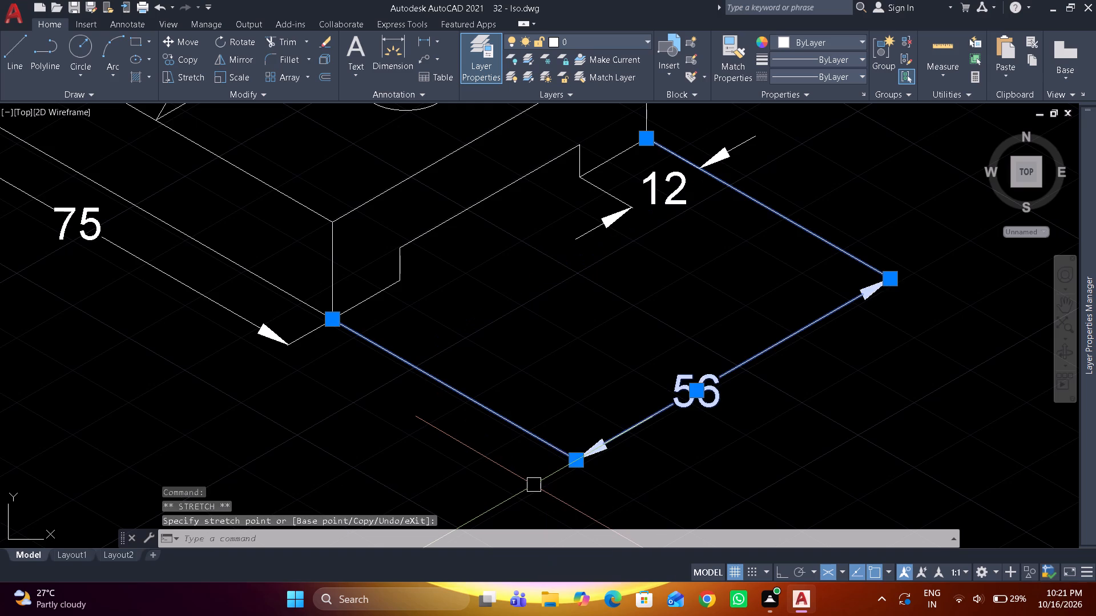
key(Escape)
Copy the far foot's 12 dimension onto the near foot, from the far foot's inner bottom corner to the base's near bottom corner.
drag(609, 228, 591, 234)
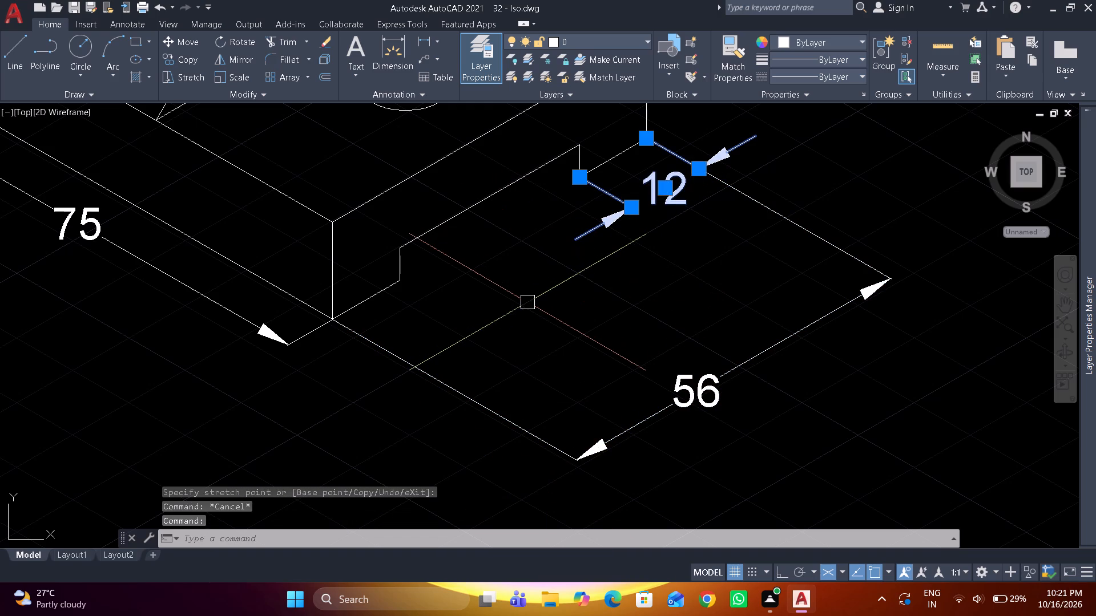
text(co)
key(space)
click(578, 180)
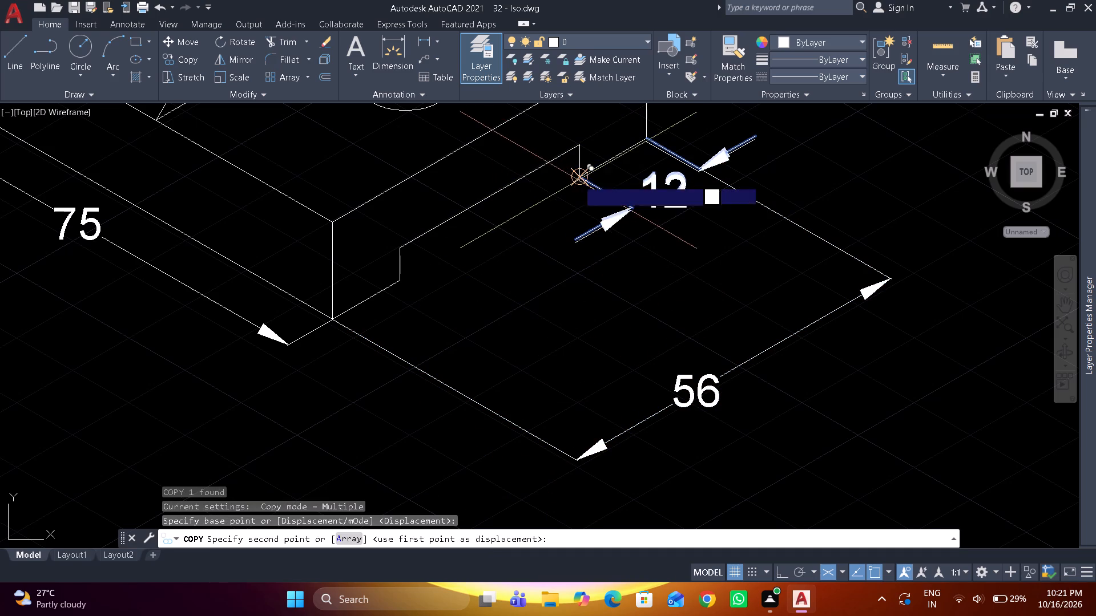
click(331, 321)
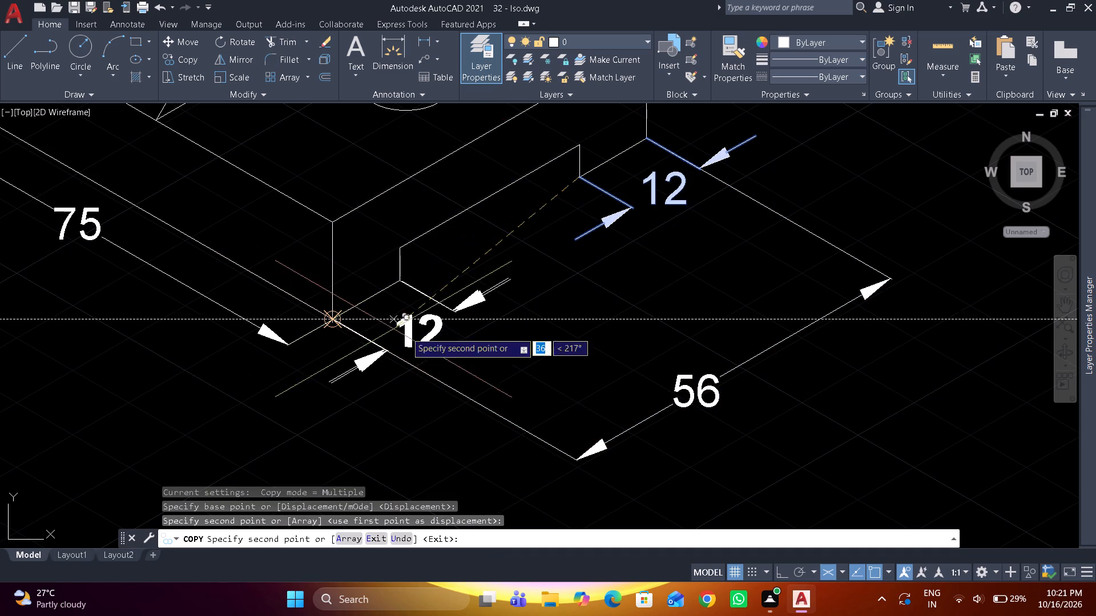
key(Escape)
Center the 56 text along its dimension line and bring that line closer to the base, just outside both 12 dimensions.
click(686, 394)
click(700, 393)
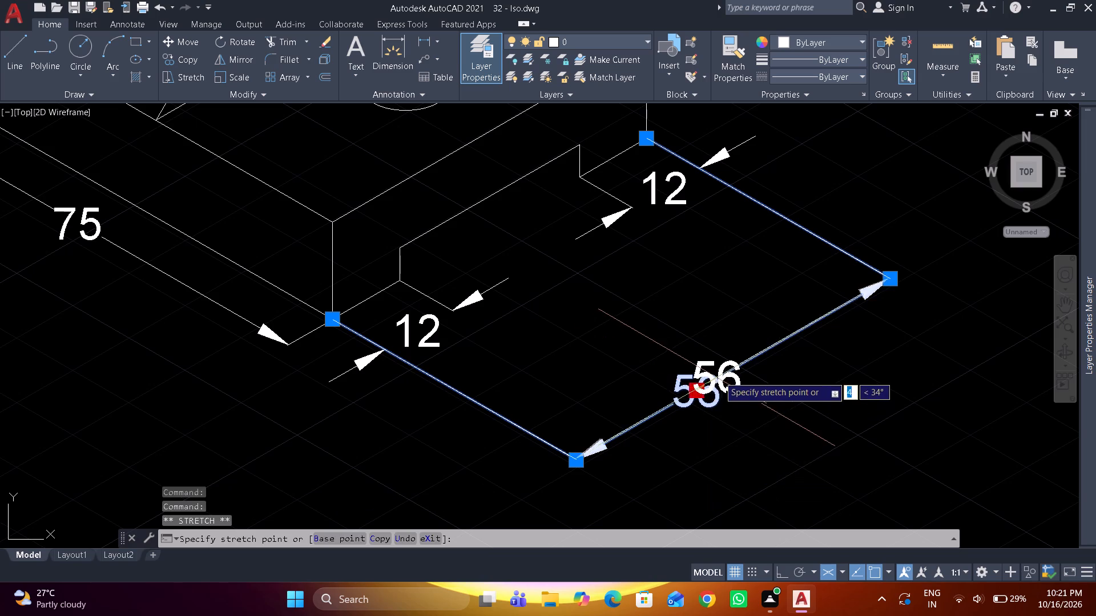
click(737, 361)
drag(571, 463, 566, 455)
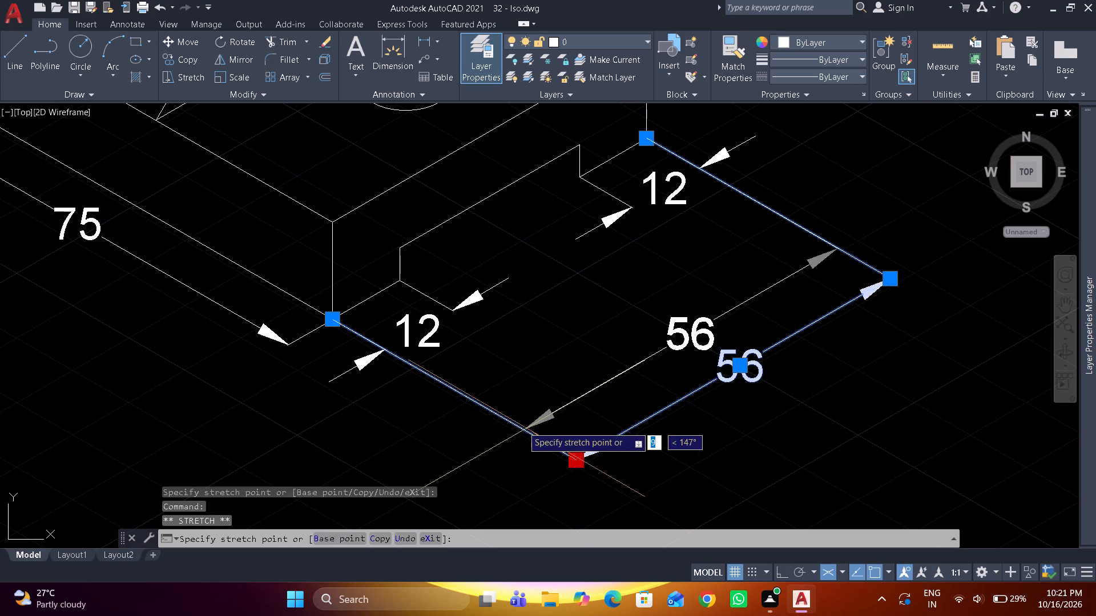
click(452, 393)
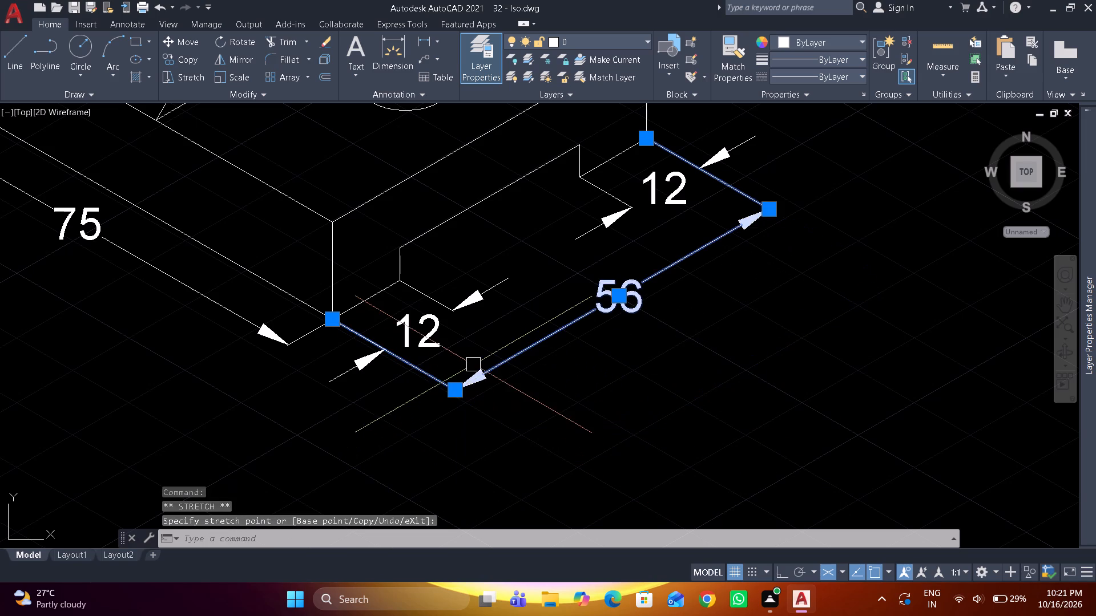
key(Escape)
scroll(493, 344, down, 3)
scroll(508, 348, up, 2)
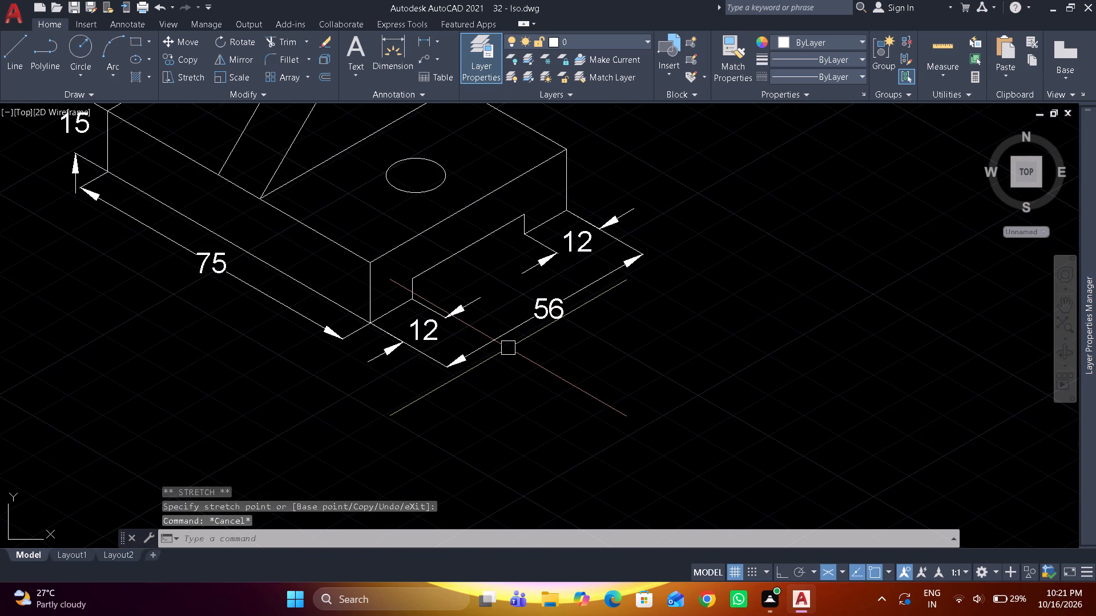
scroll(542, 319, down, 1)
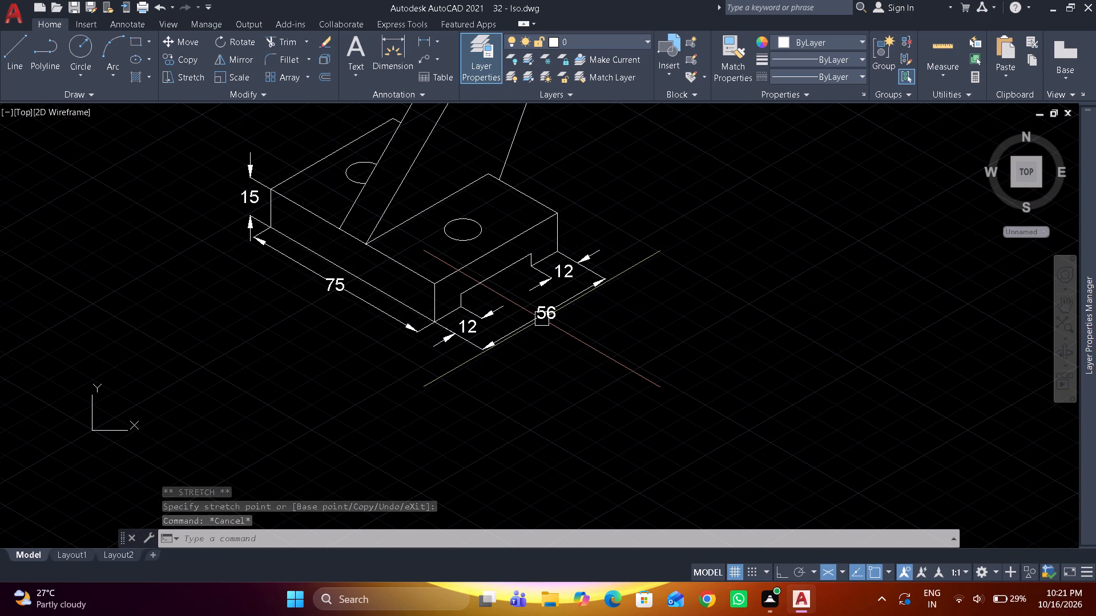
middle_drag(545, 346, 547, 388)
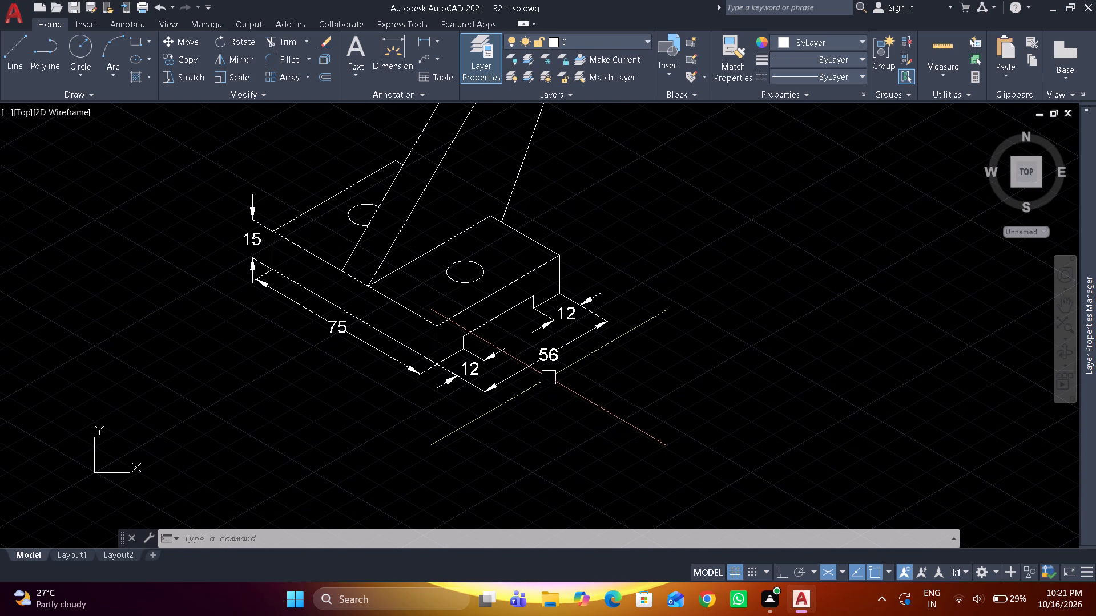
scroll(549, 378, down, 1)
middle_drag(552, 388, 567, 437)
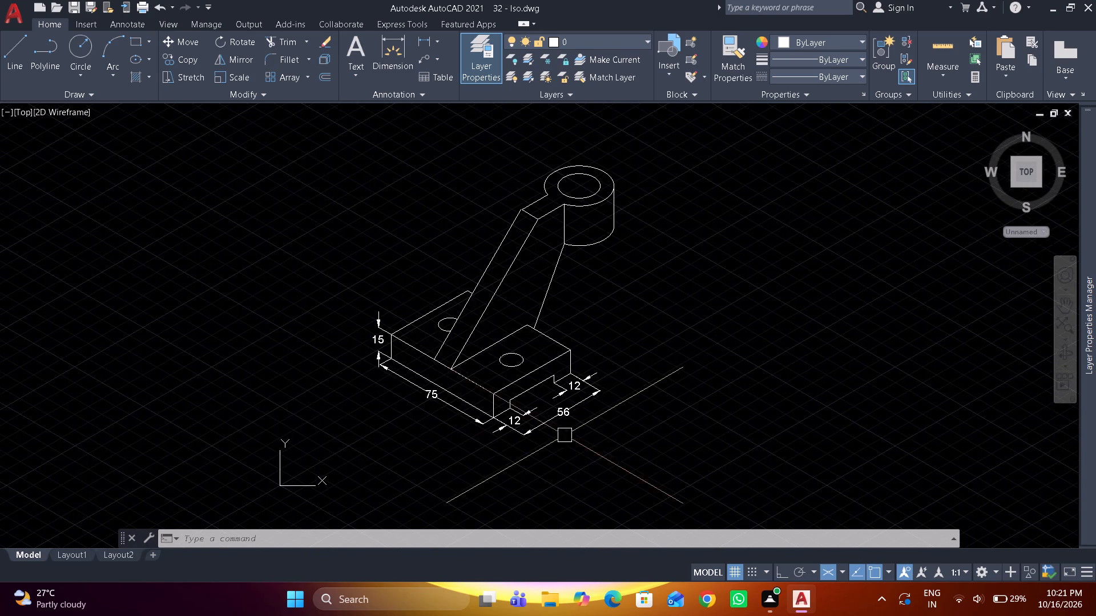
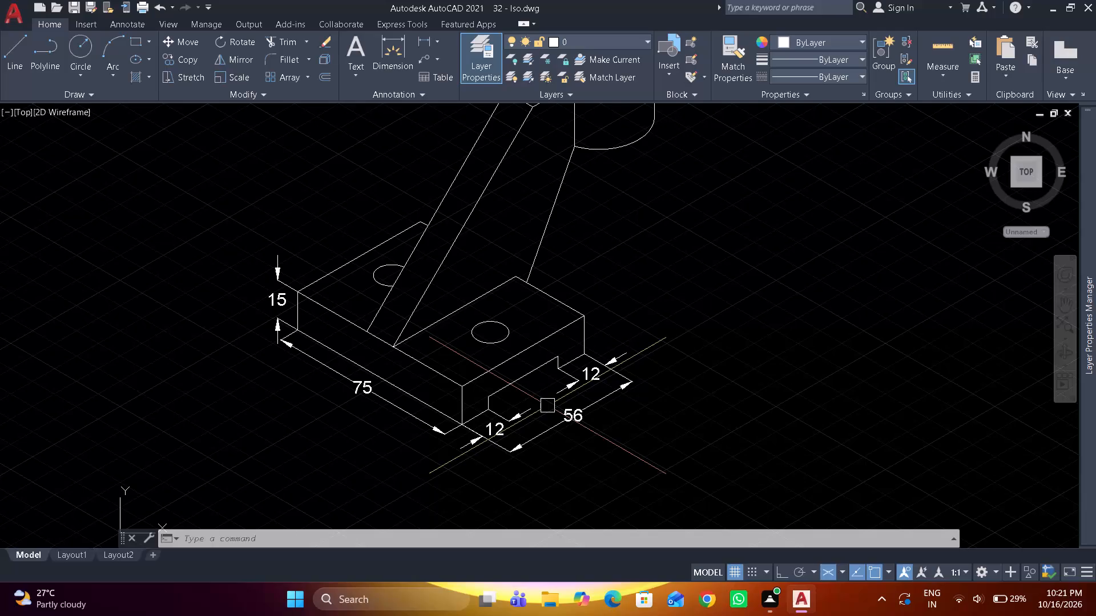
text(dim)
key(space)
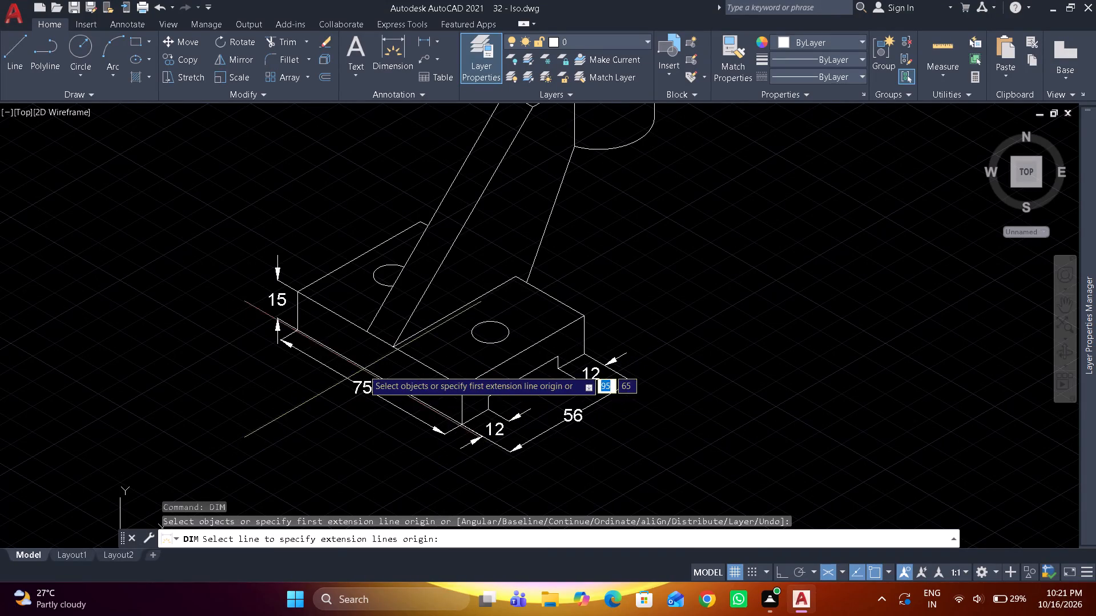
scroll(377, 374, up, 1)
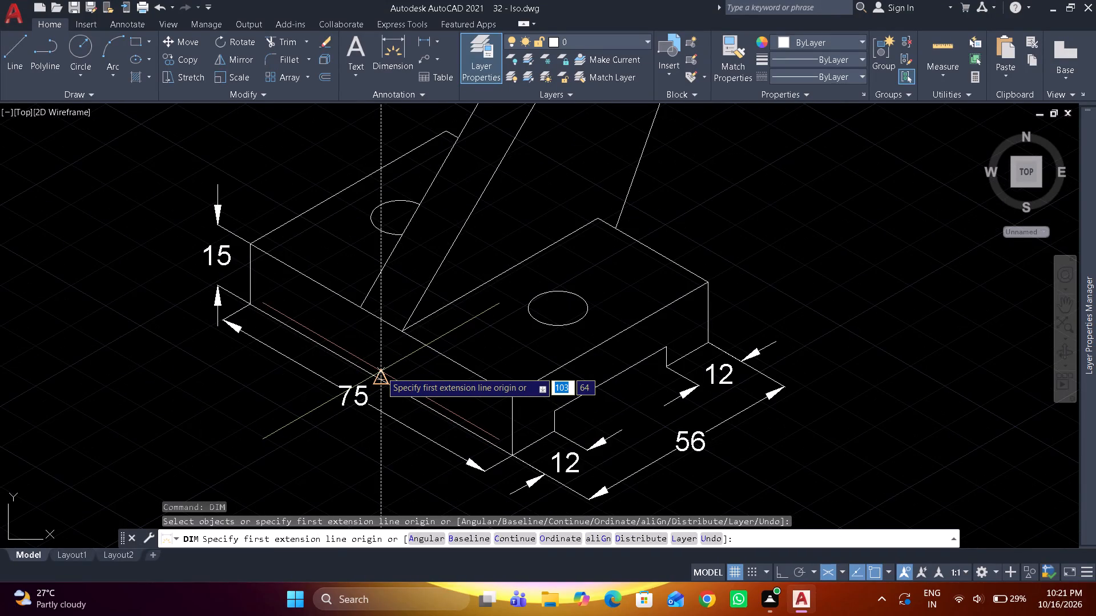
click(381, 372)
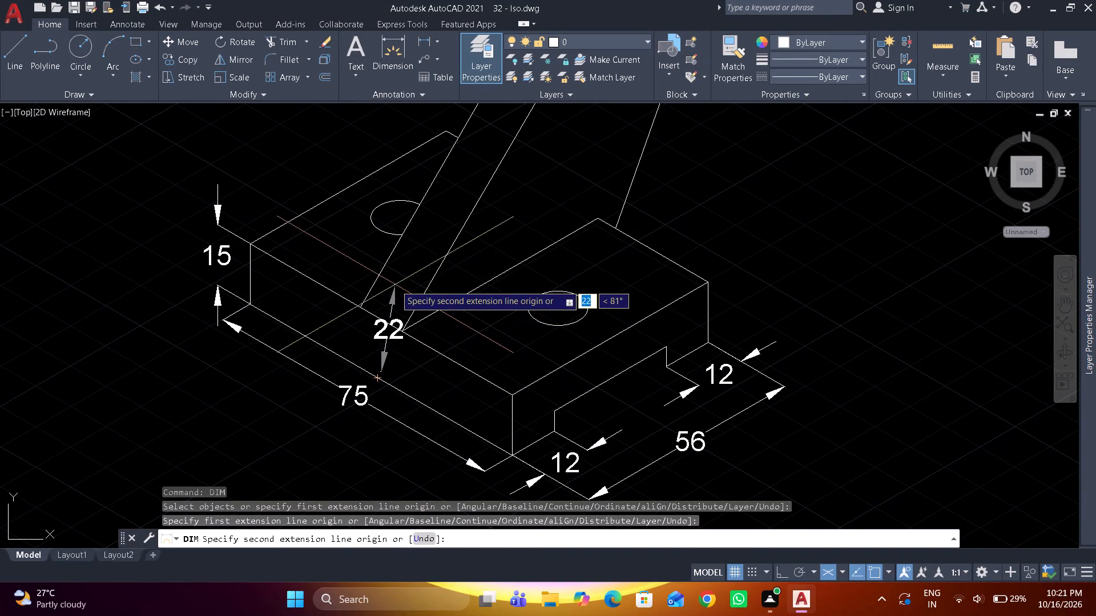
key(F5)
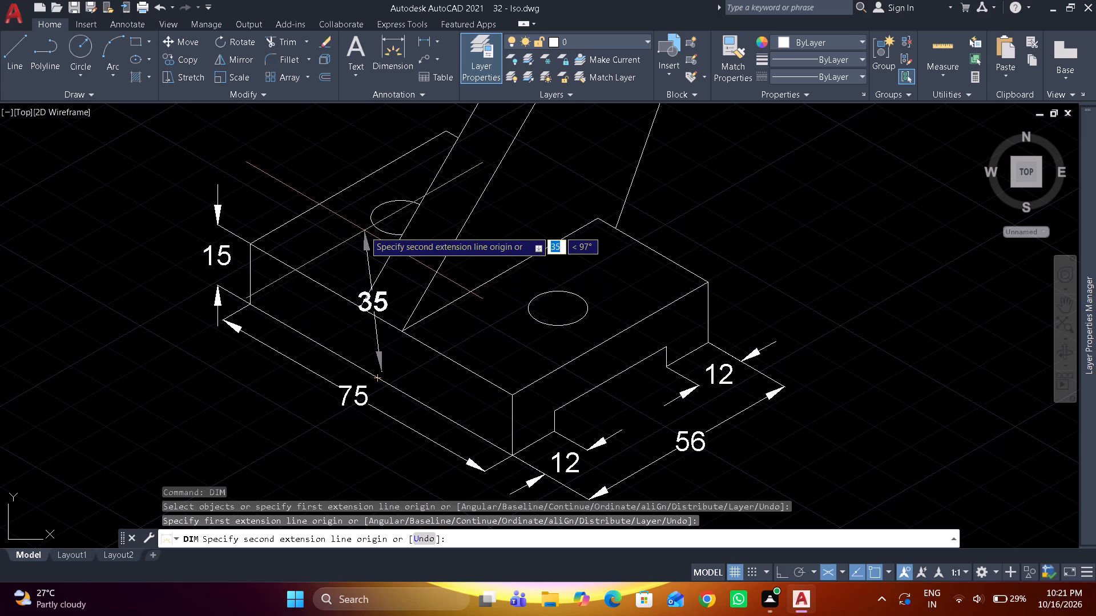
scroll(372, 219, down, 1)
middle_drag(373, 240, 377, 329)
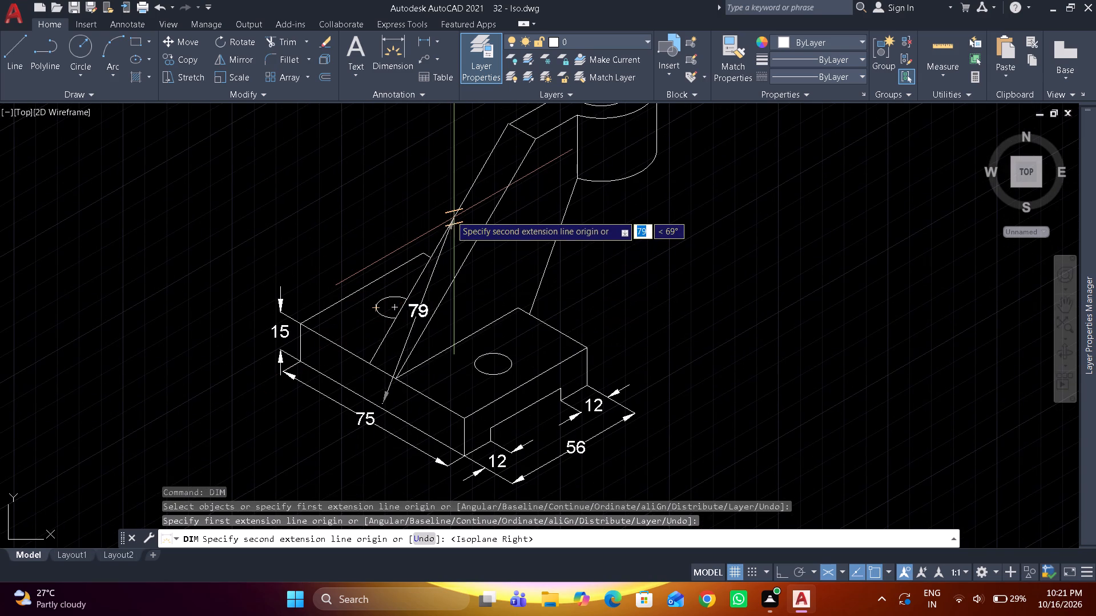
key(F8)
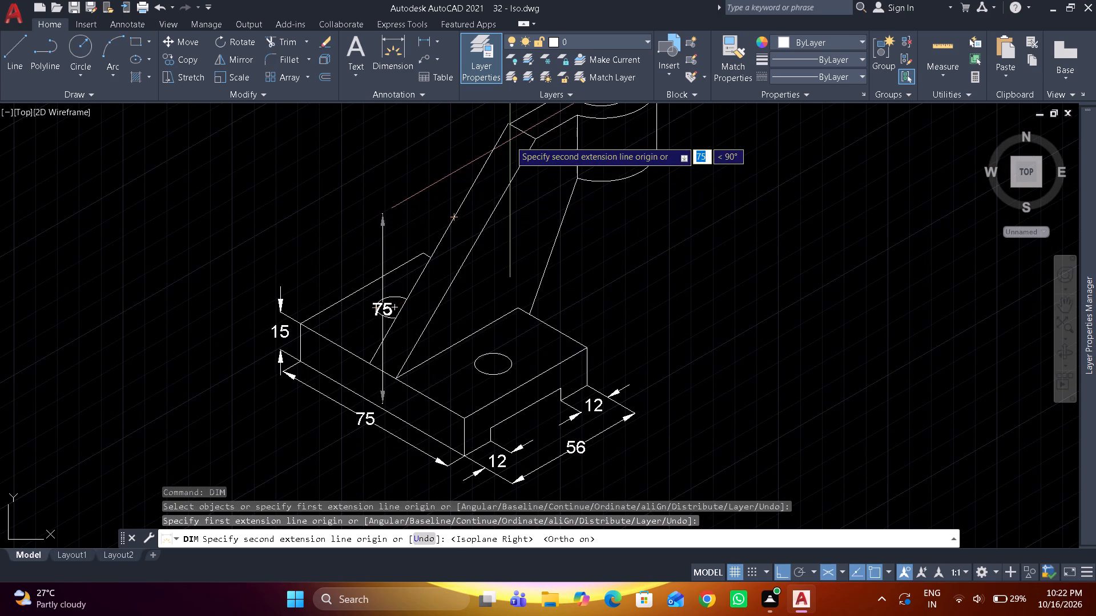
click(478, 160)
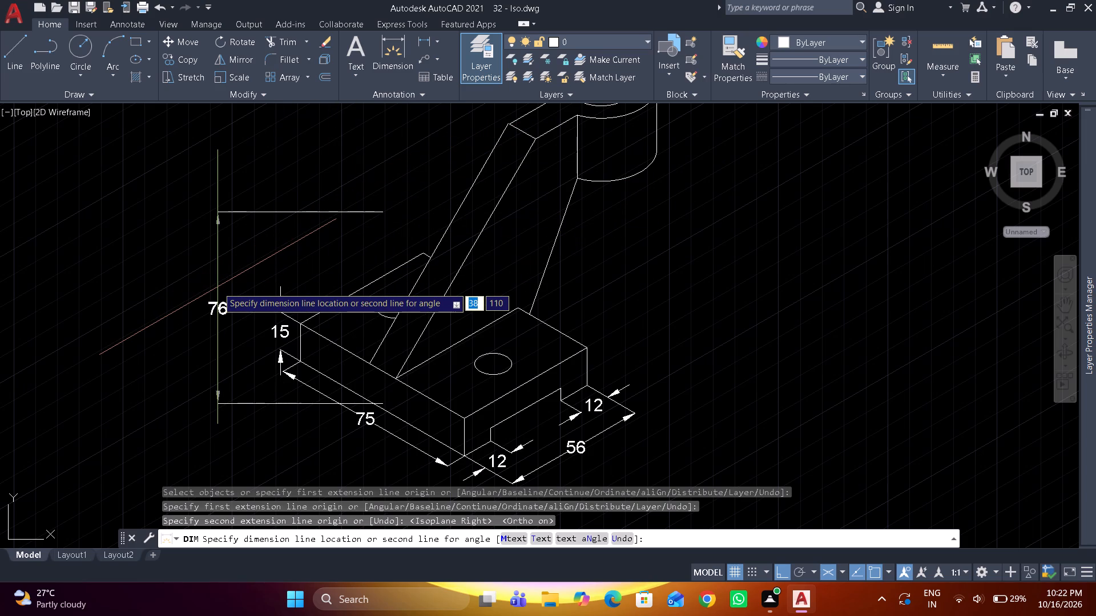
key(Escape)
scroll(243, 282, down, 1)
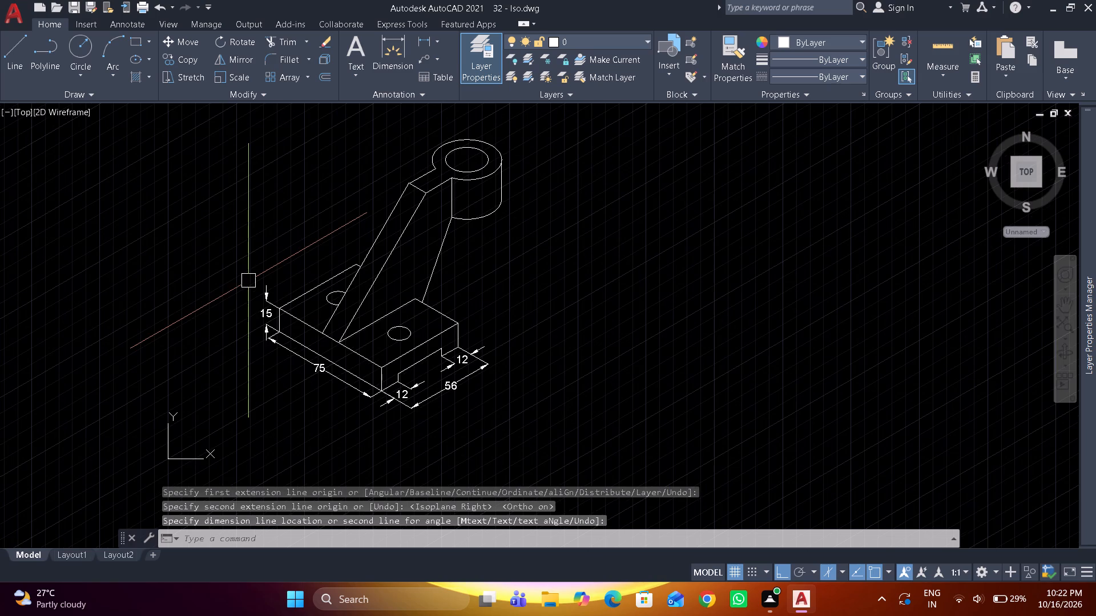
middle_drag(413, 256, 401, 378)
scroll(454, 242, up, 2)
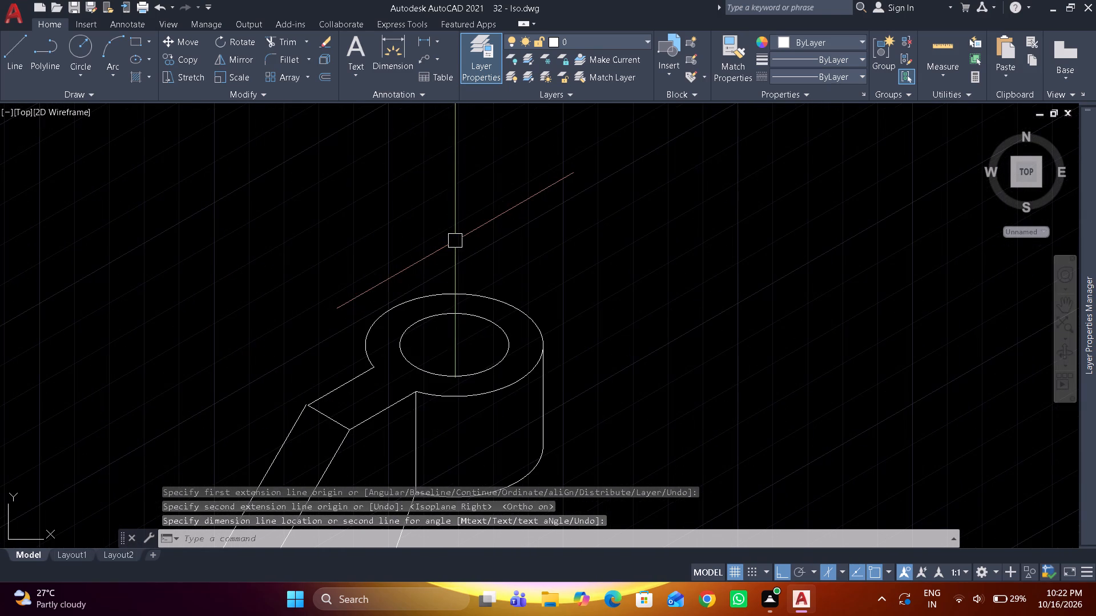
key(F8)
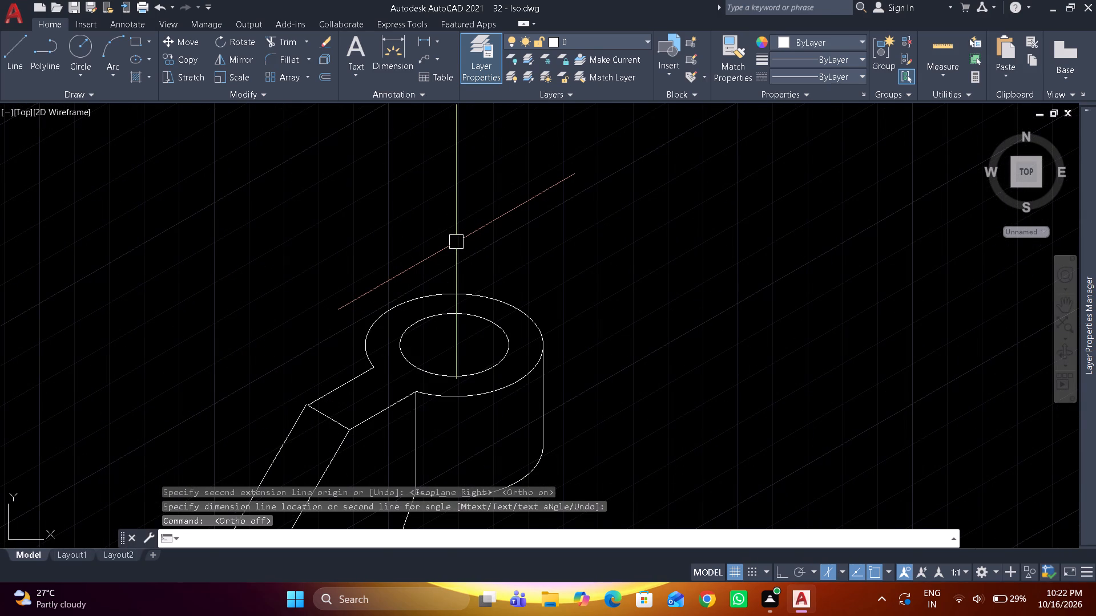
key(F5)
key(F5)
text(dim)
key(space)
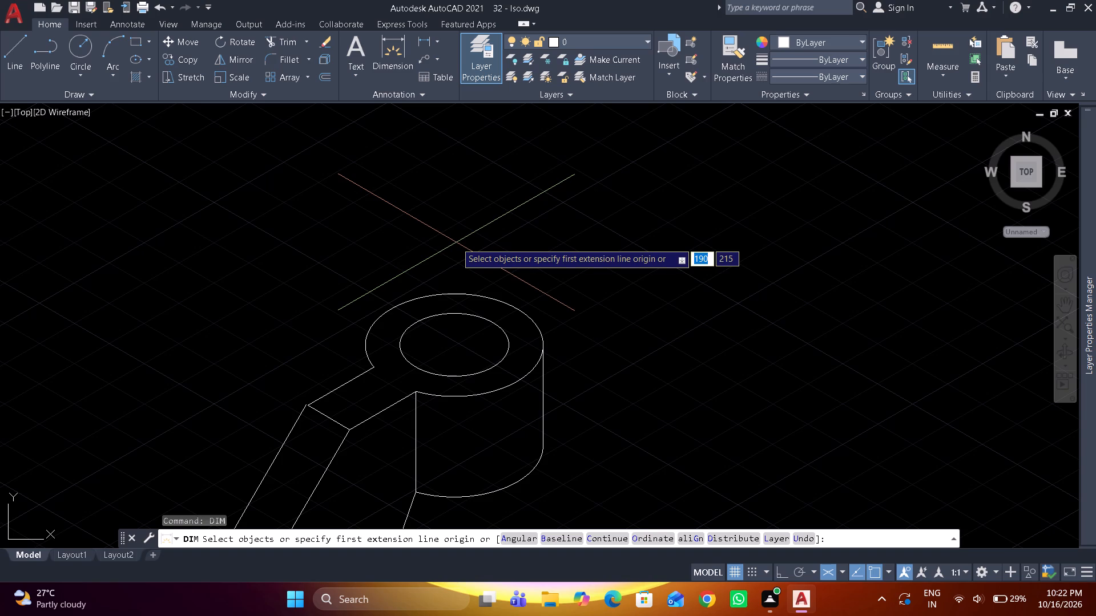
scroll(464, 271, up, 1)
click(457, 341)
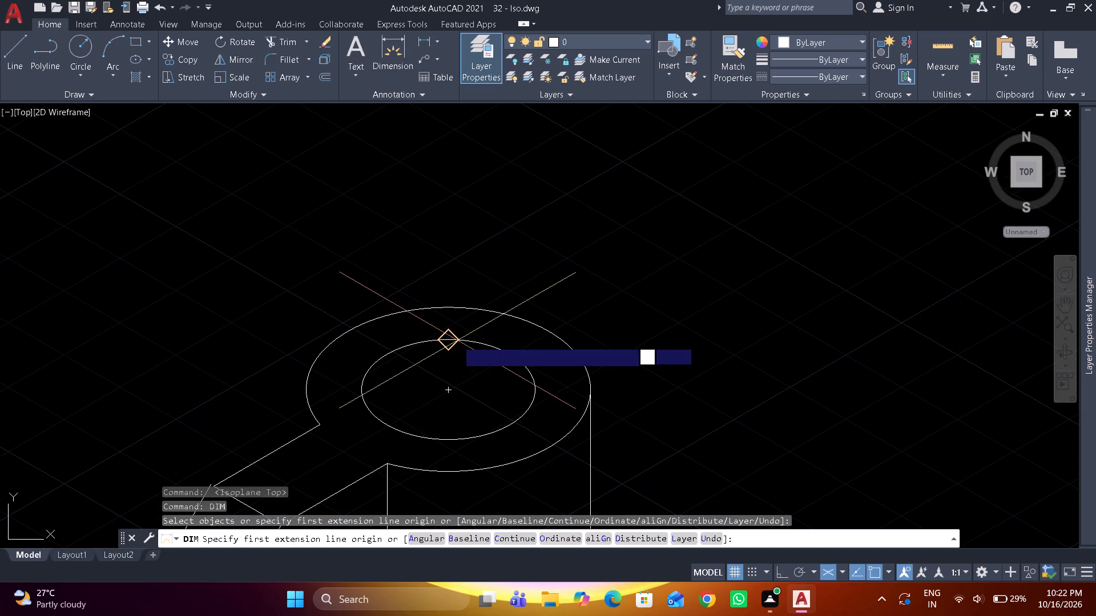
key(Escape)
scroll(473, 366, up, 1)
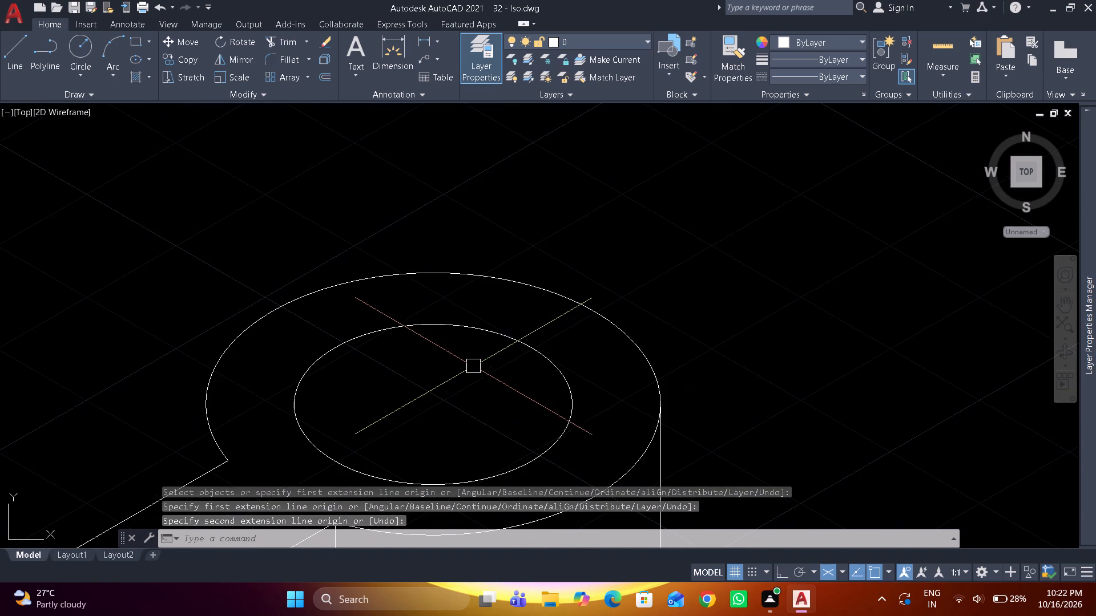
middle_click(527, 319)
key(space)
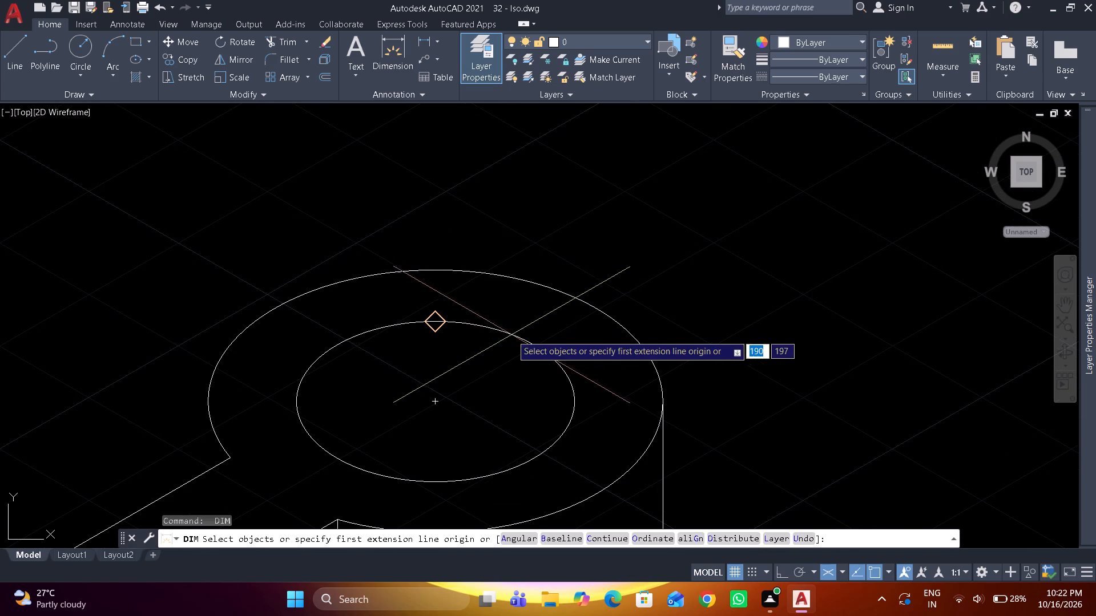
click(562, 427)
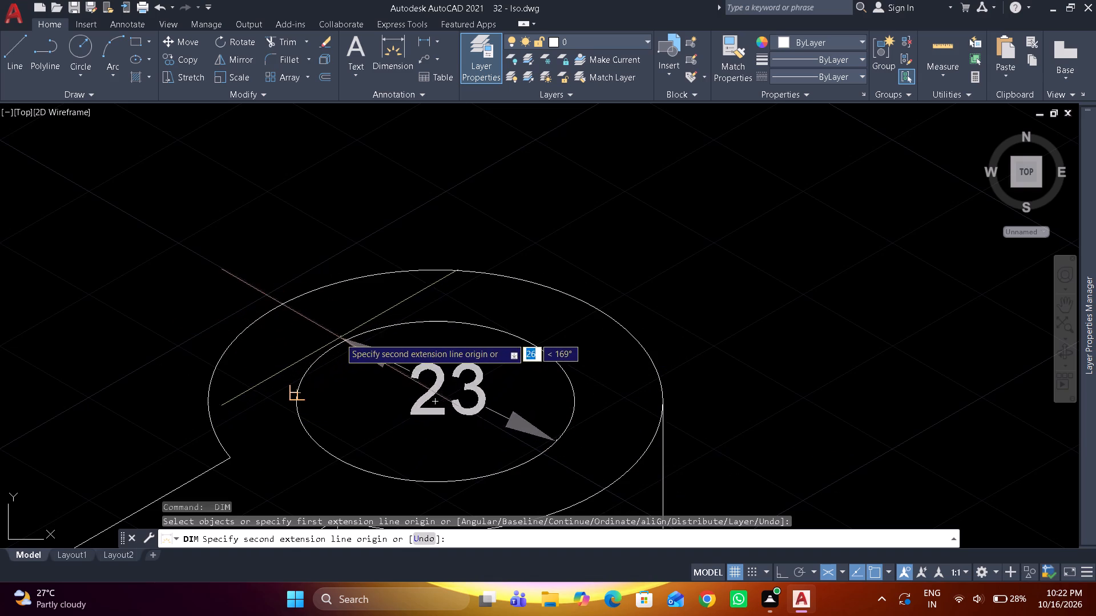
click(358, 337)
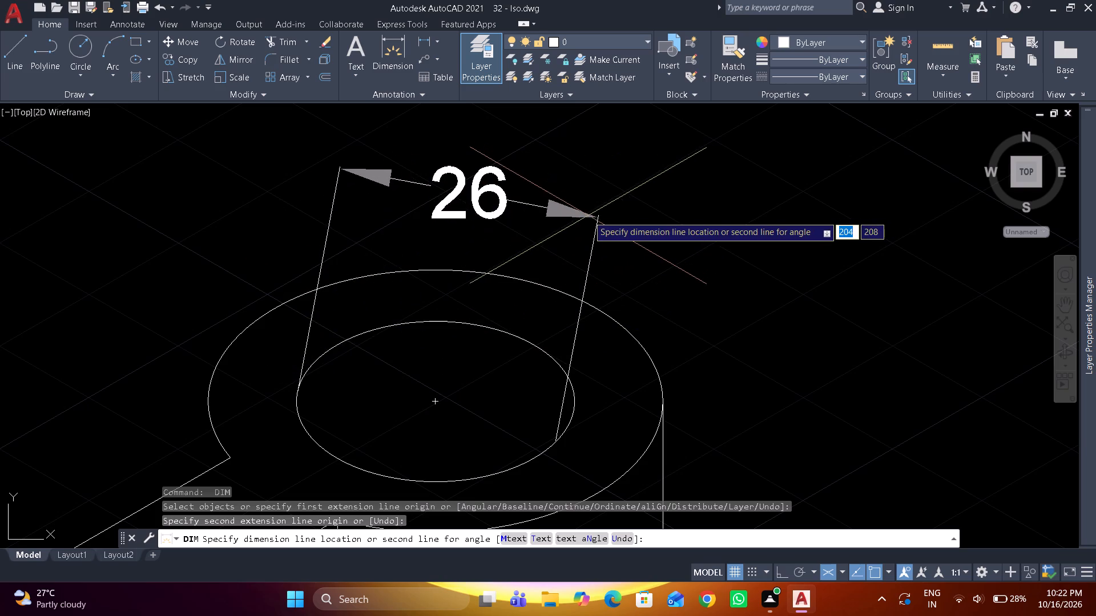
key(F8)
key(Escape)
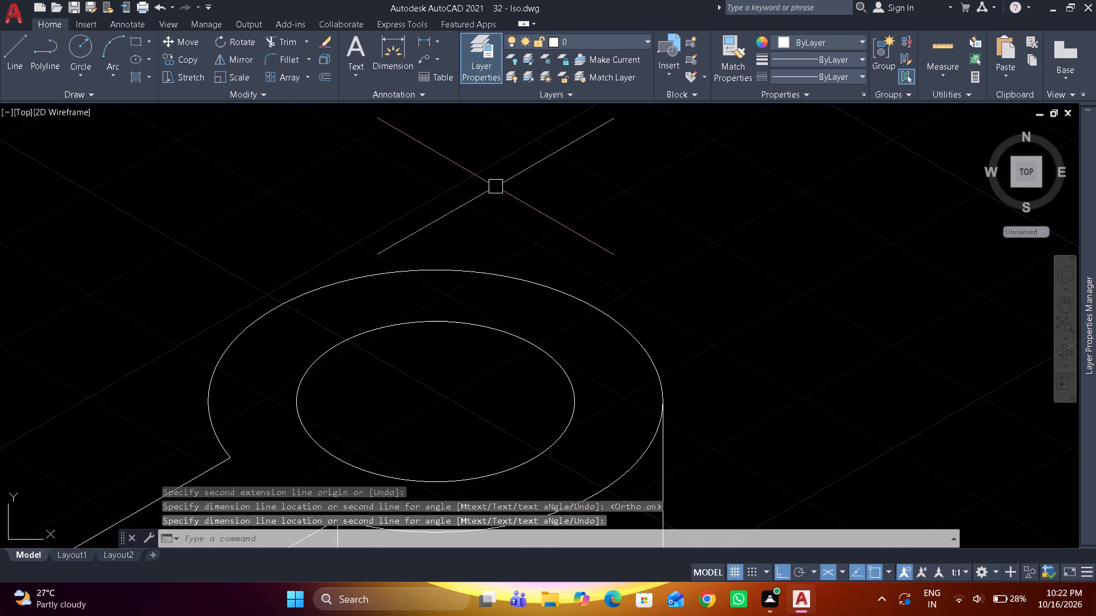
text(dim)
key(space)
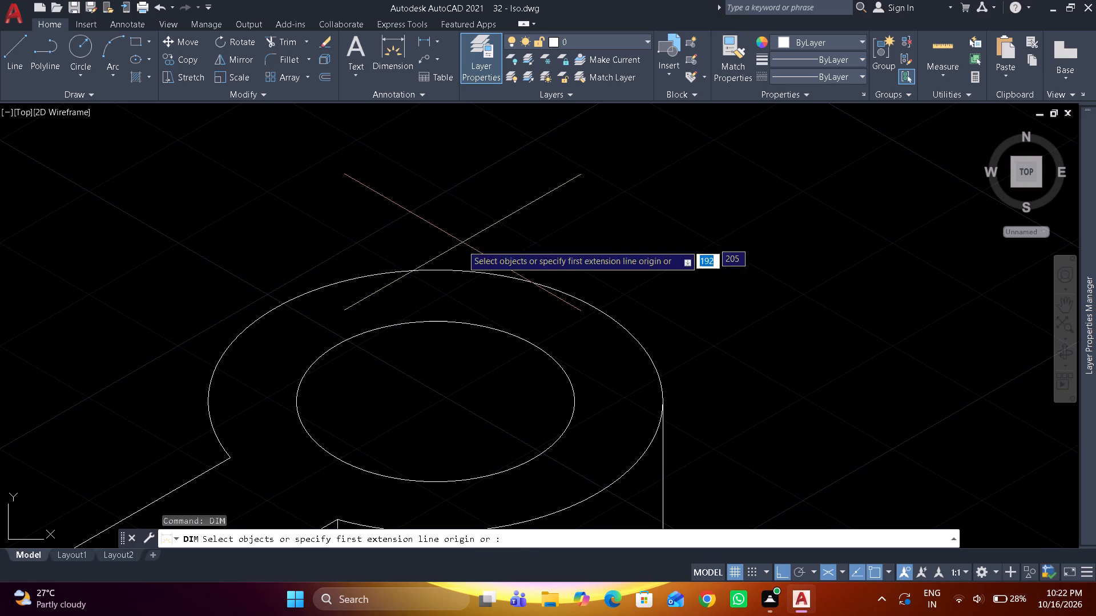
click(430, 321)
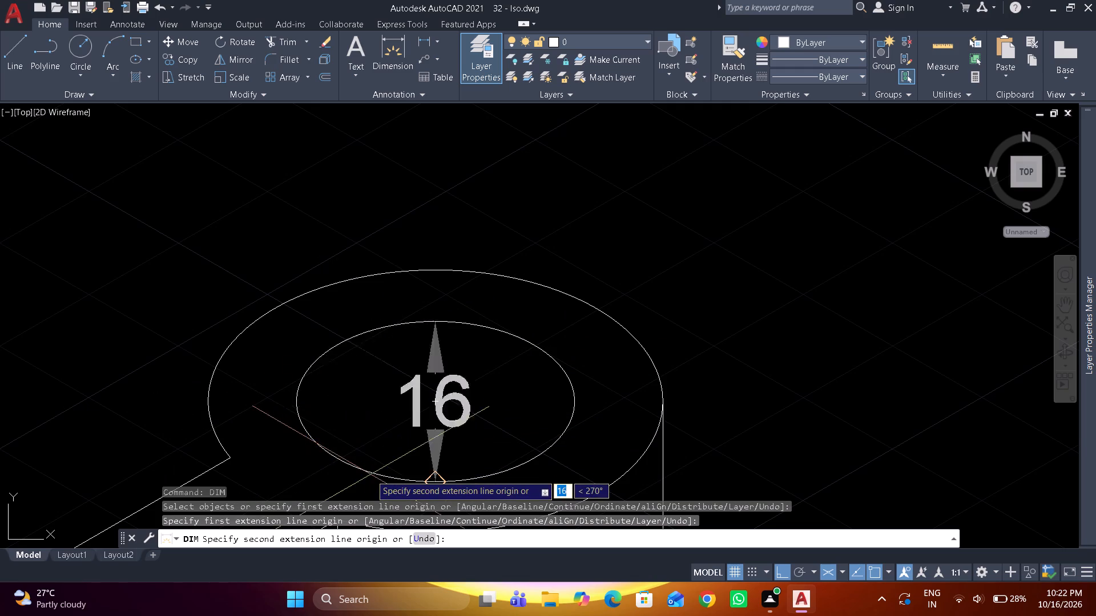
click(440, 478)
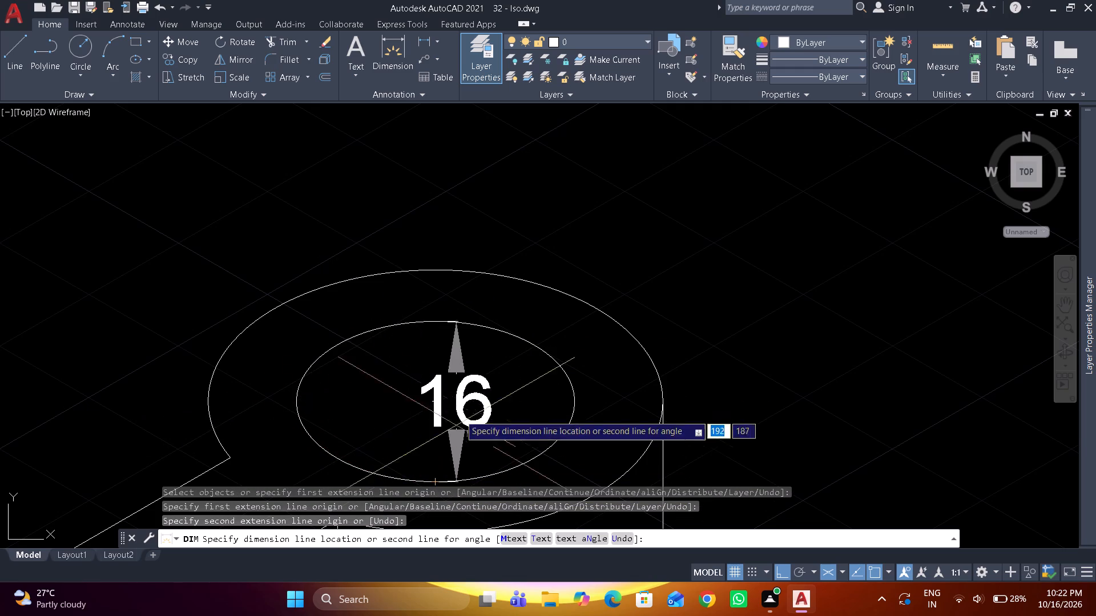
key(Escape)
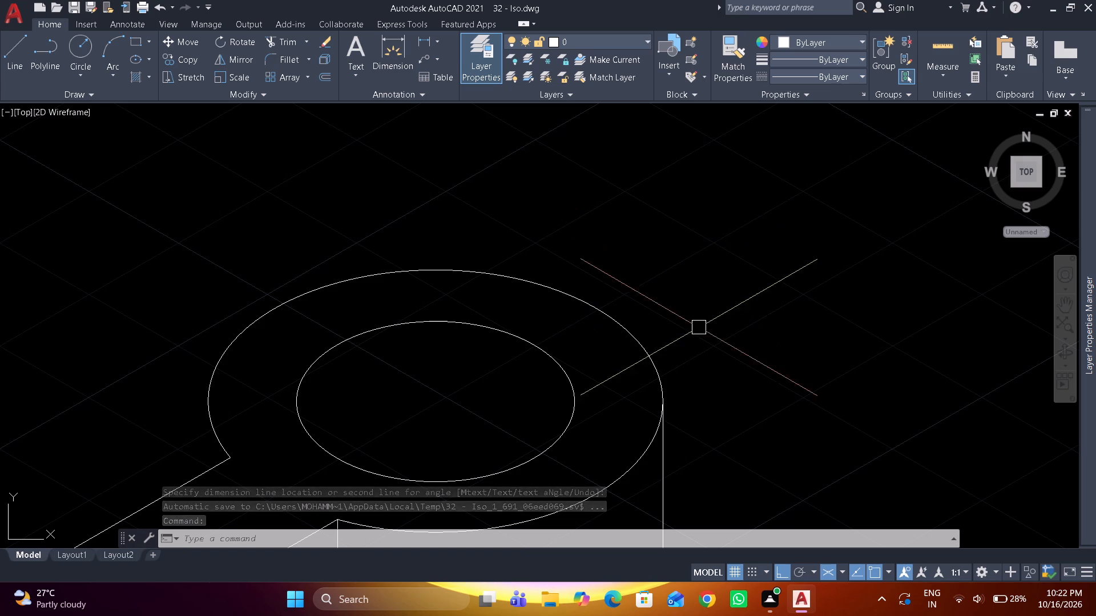
Dimension the vertical outer edge of the raised cylinder, placing the dimension line clear of the cylinder on its outer side.
middle_drag(699, 327, 609, 192)
scroll(609, 192, down, 1)
key(space)
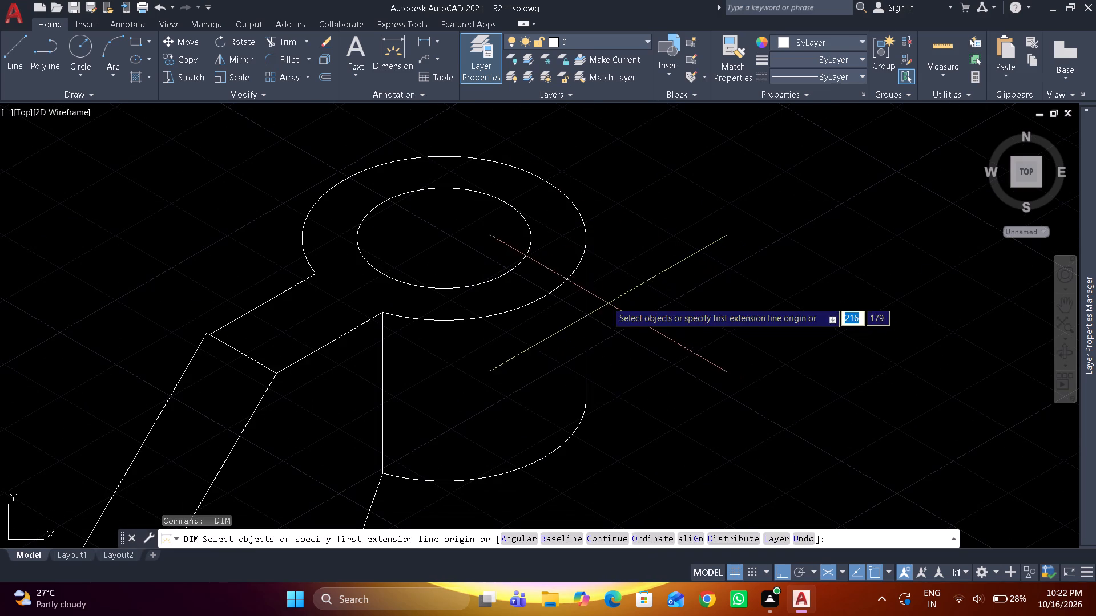
click(586, 295)
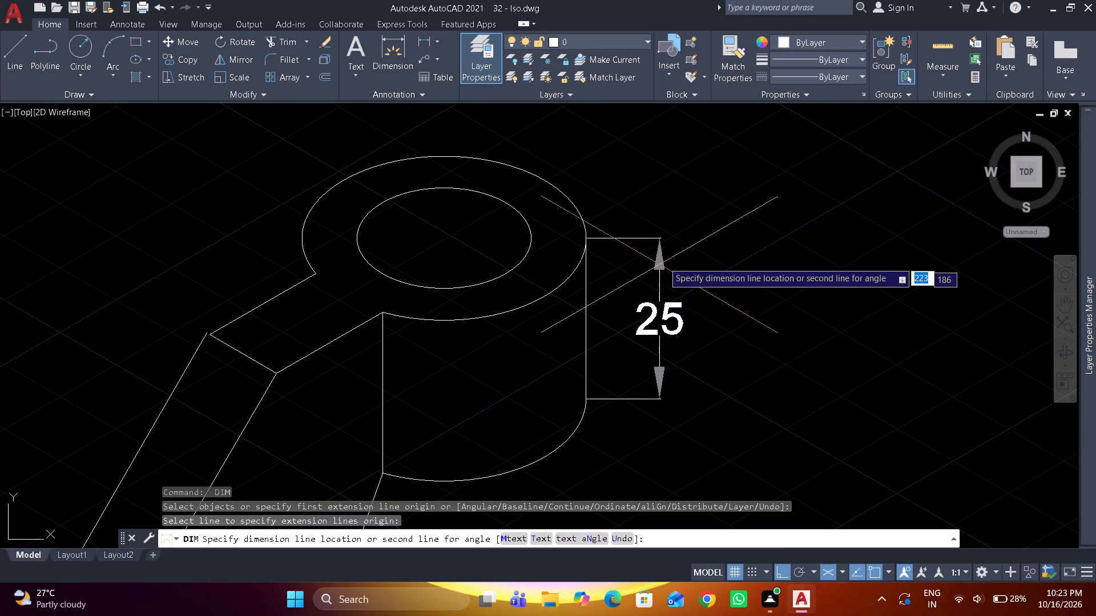
click(666, 261)
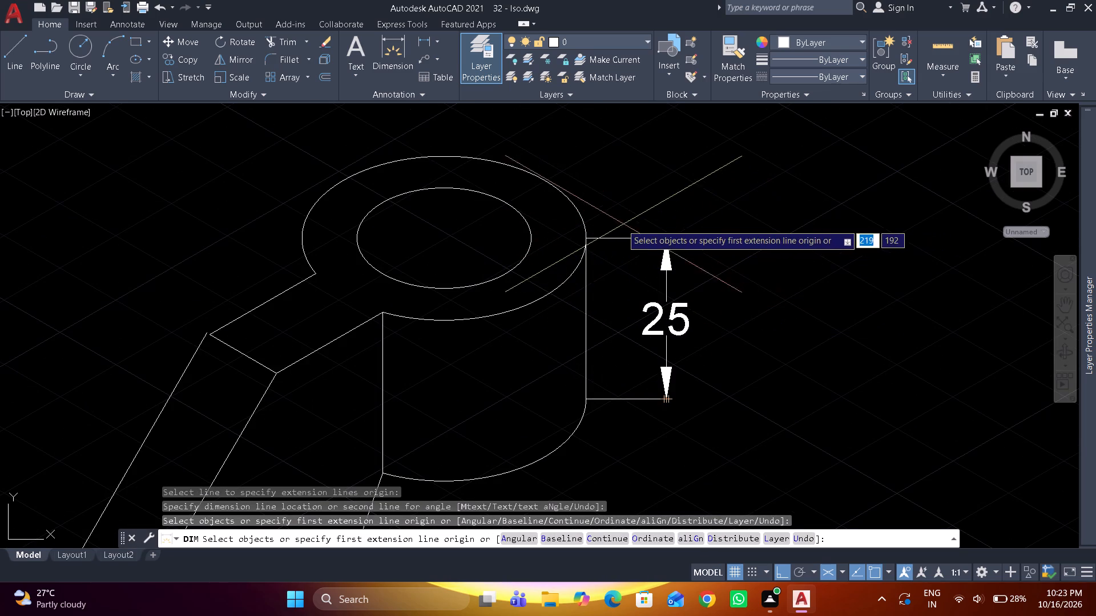
scroll(533, 238, up, 1)
middle_drag(292, 279, 537, 252)
scroll(302, 335, up, 2)
key(Escape)
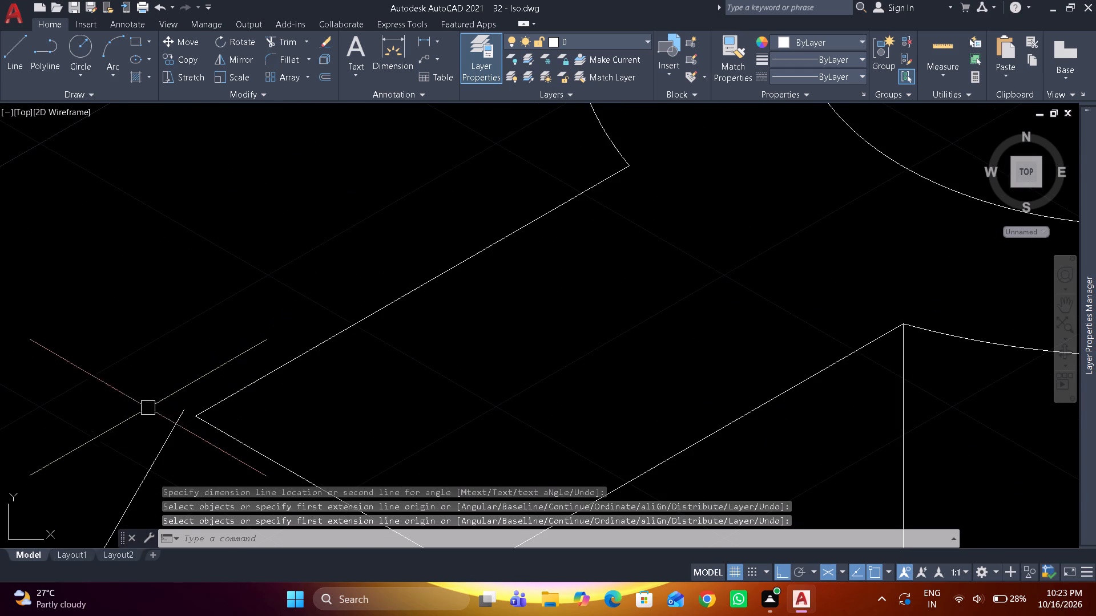
Stretch the top end of the sloping rib's outer edge line so it meets the corner of the arm's short end edge.
click(162, 436)
click(186, 407)
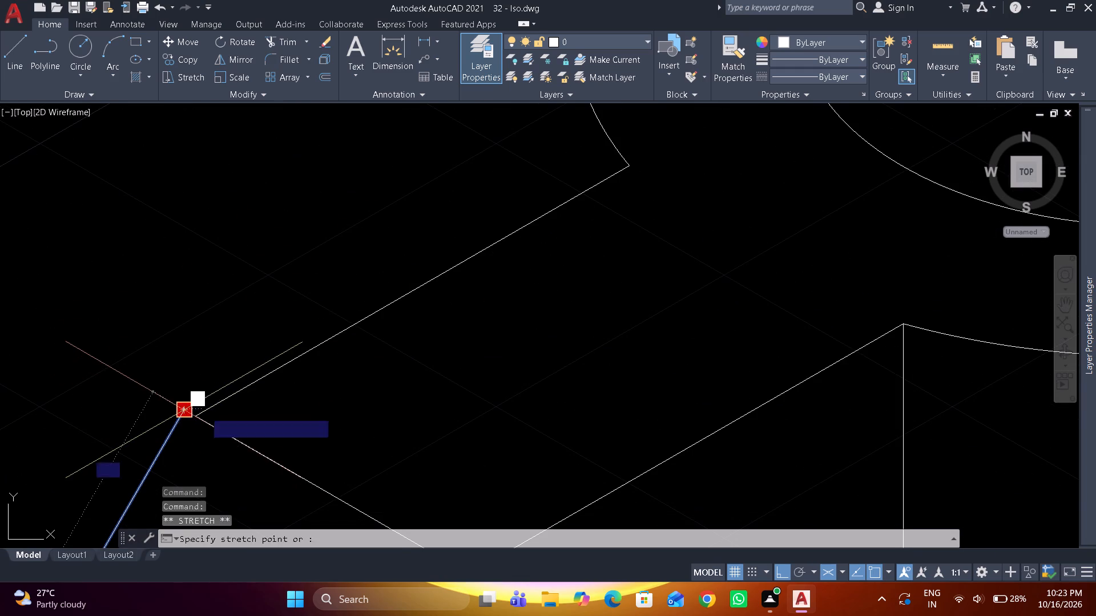
click(205, 412)
key(Escape)
Add an aligned dimension from the midpoint of the arm's short end edge to the cylinder hole's center, placed beyond the arm's far side.
scroll(312, 327, down, 2)
key(space)
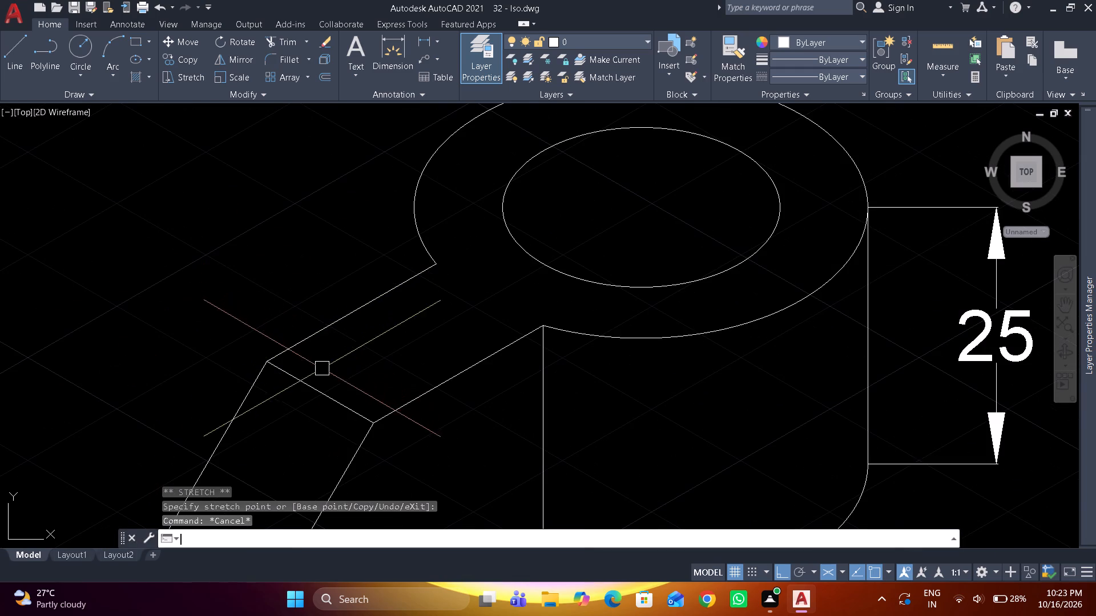
click(320, 390)
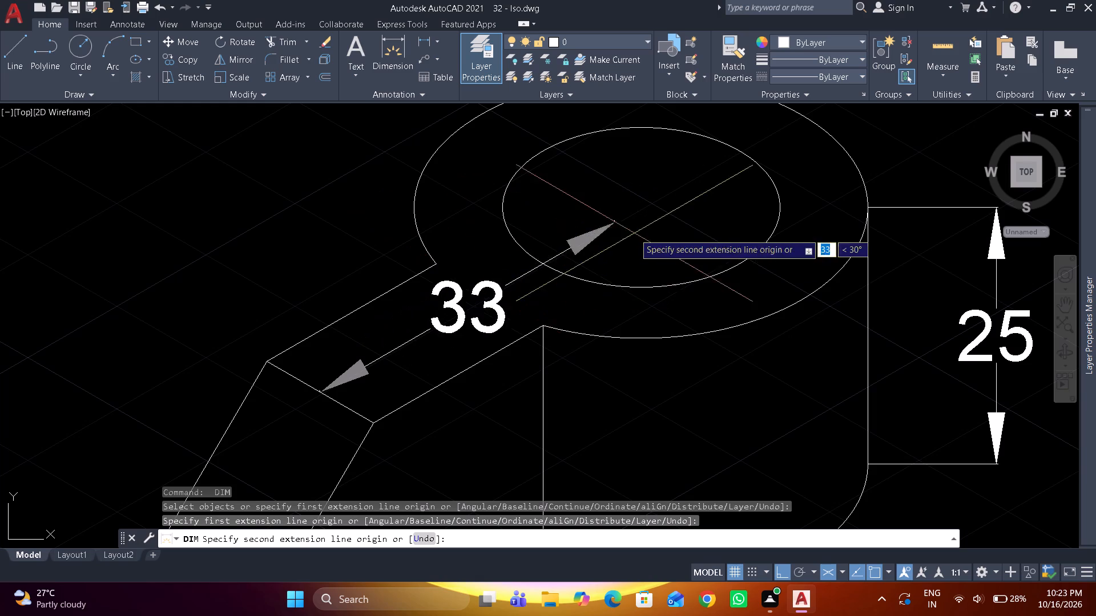
scroll(616, 292, down, 1)
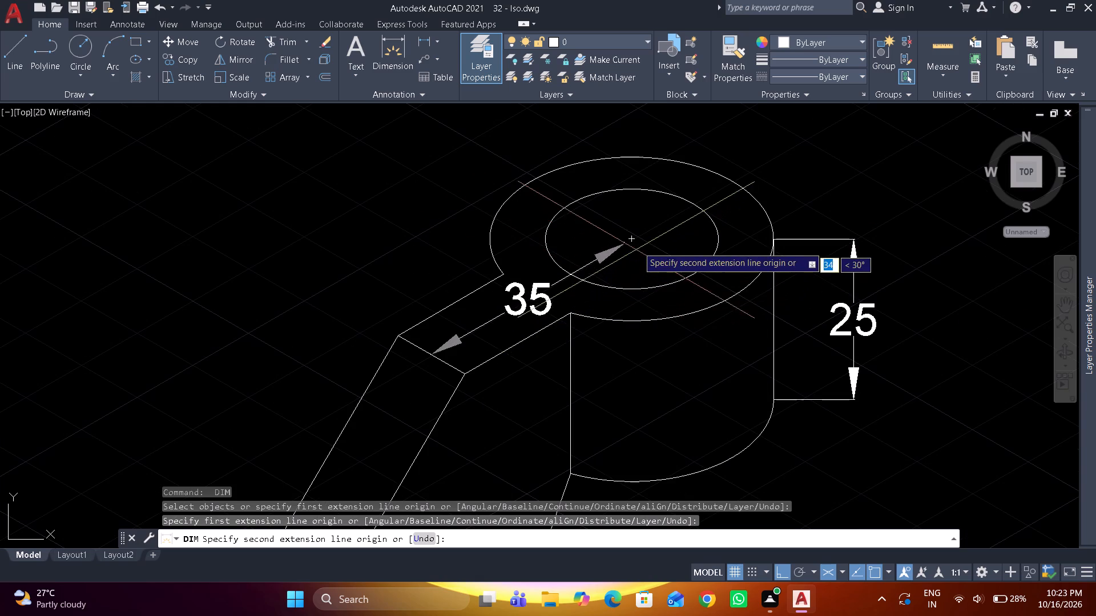
click(632, 236)
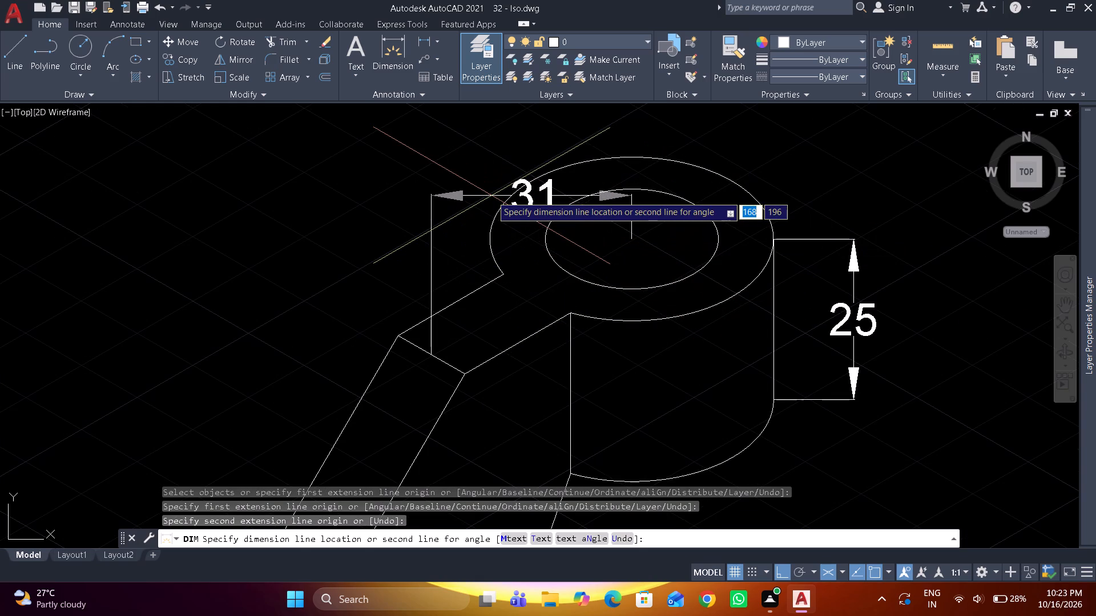
key(F8)
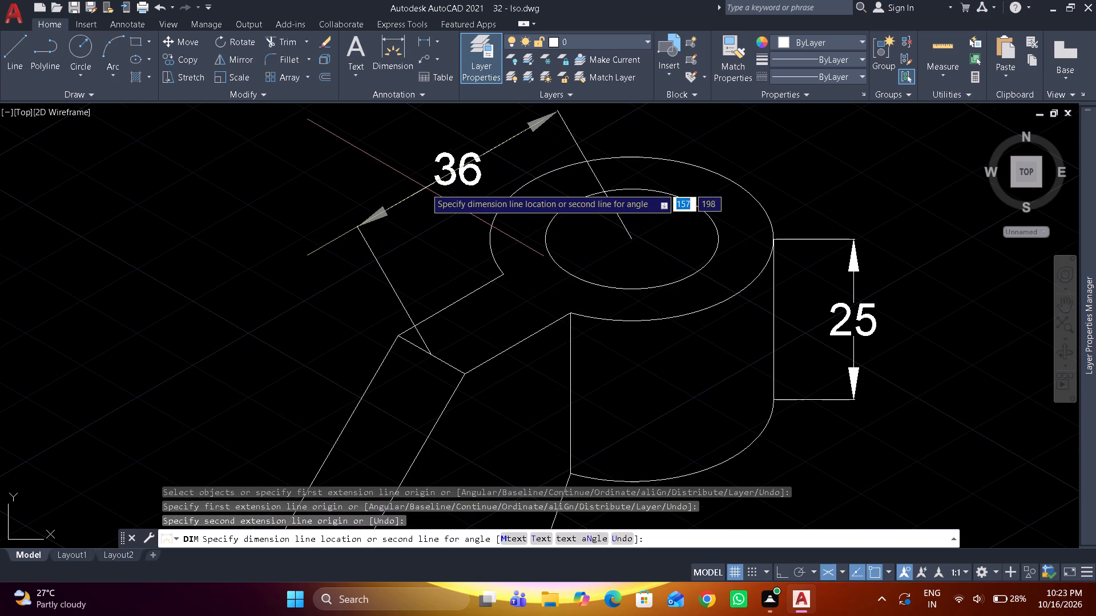
click(425, 188)
key(space)
Oblique the arm's 36 dimension so its extension lines run parallel to the arm's short end edge, picking the angle along that edge.
text(dimed o)
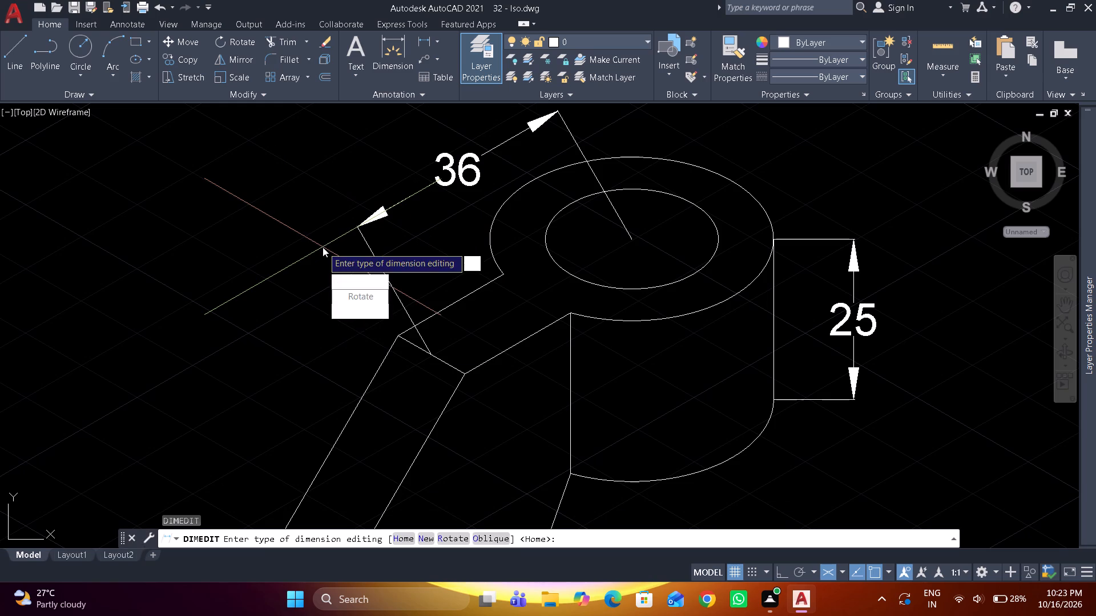
key(space)
drag(368, 220, 360, 222)
key(space)
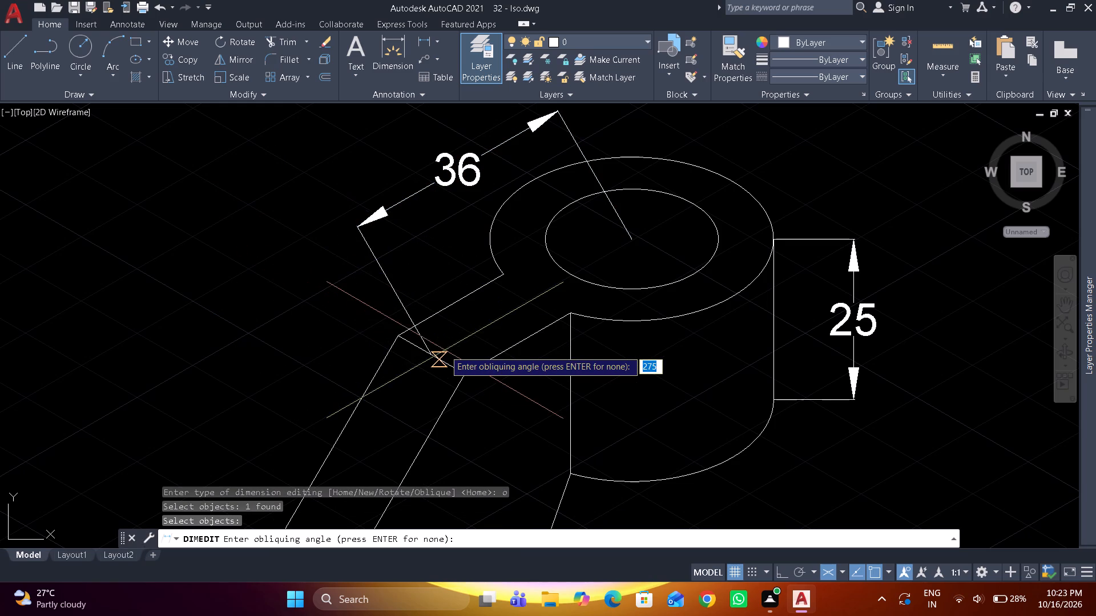
drag(430, 348, 422, 346)
click(400, 340)
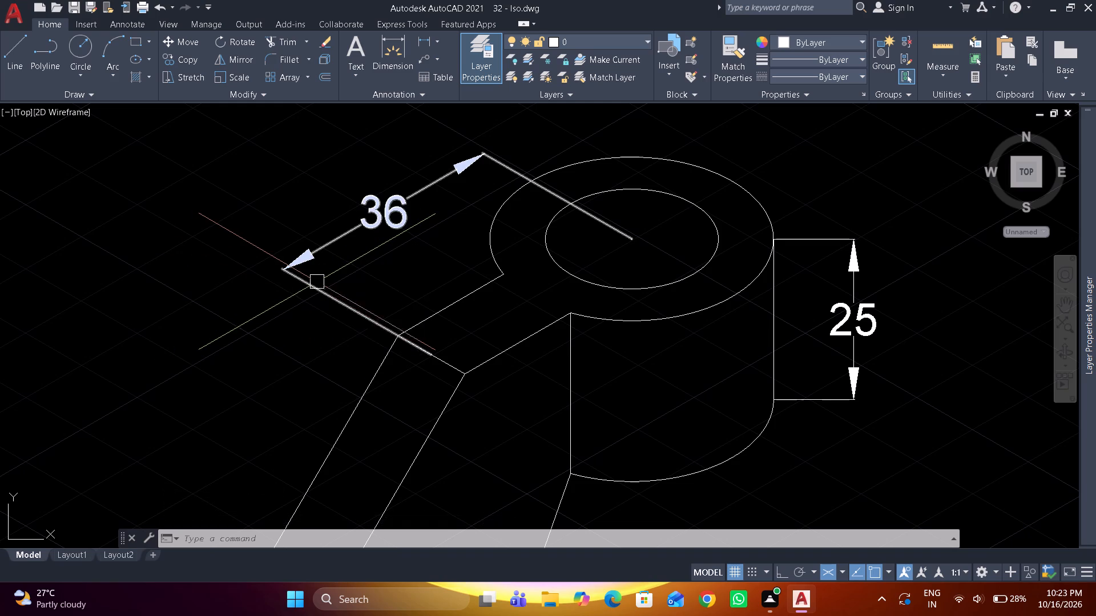
scroll(256, 285, down, 4)
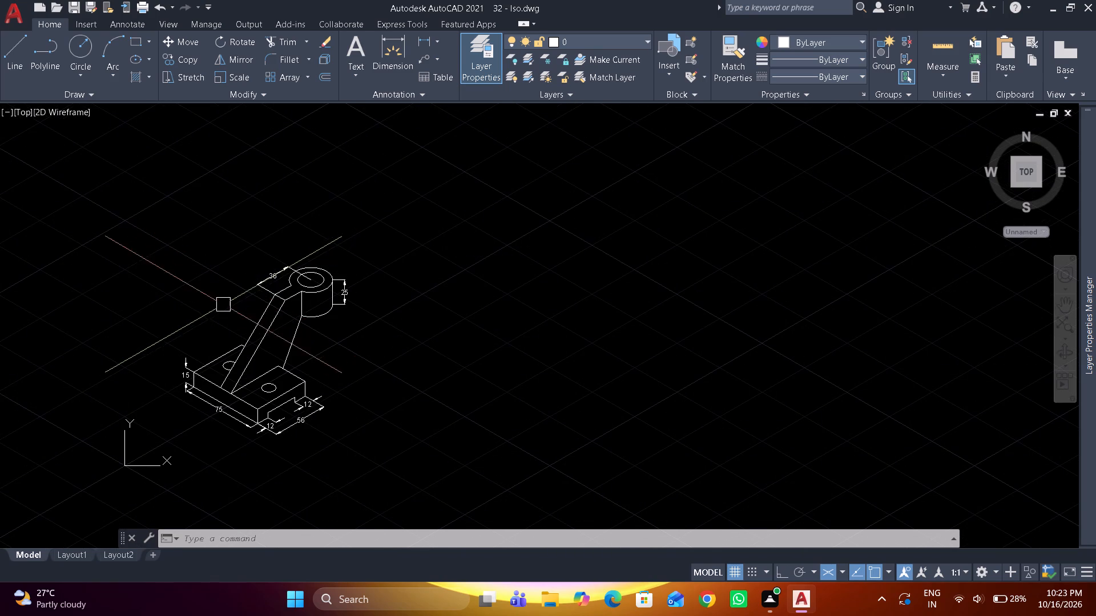
Add an aligned dimension from the partly hidden base hole's center to the base's long top edge, placed outside the base's far end.
scroll(183, 368, up, 3)
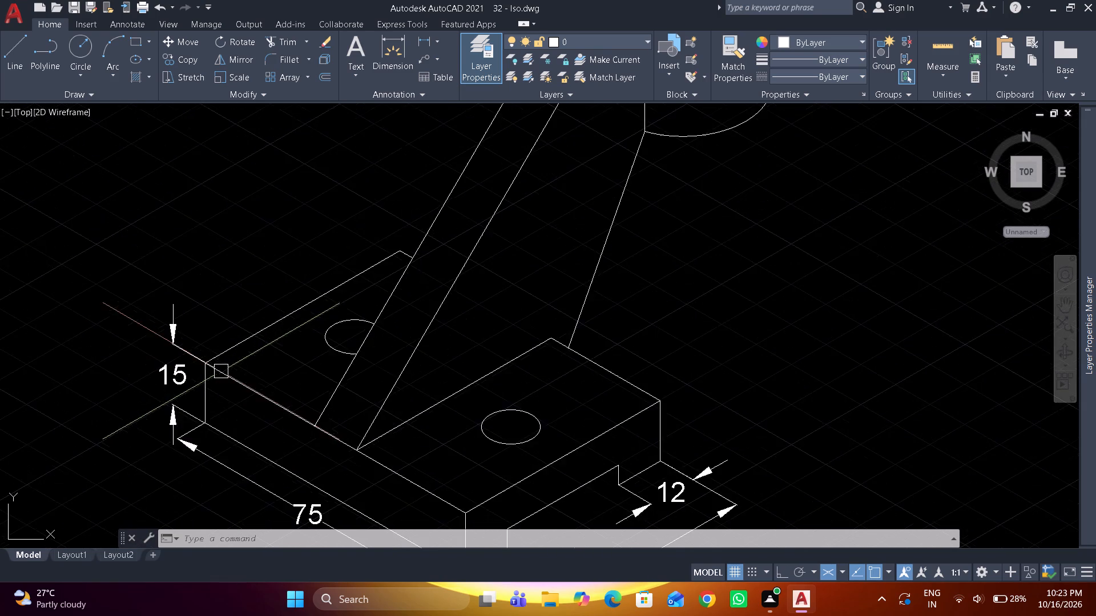
scroll(265, 371, up, 2)
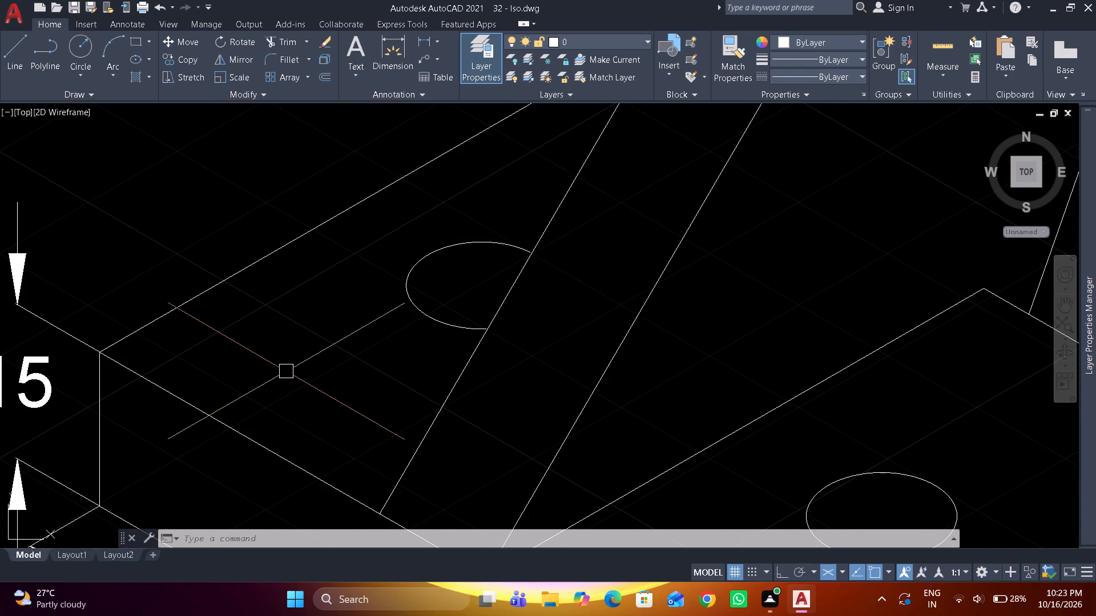
text(dim)
key(space)
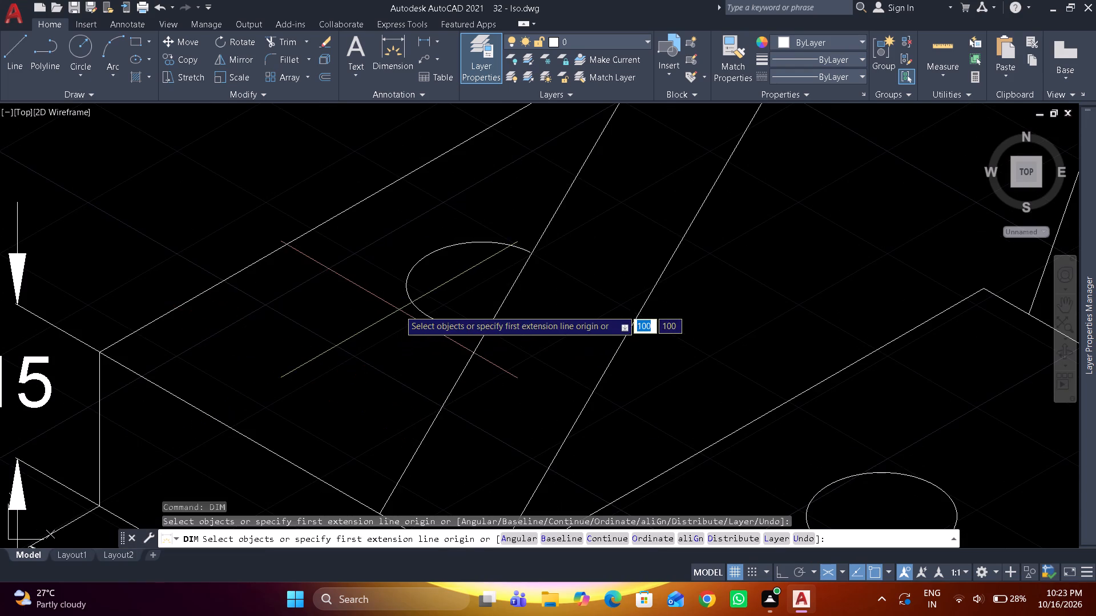
click(486, 283)
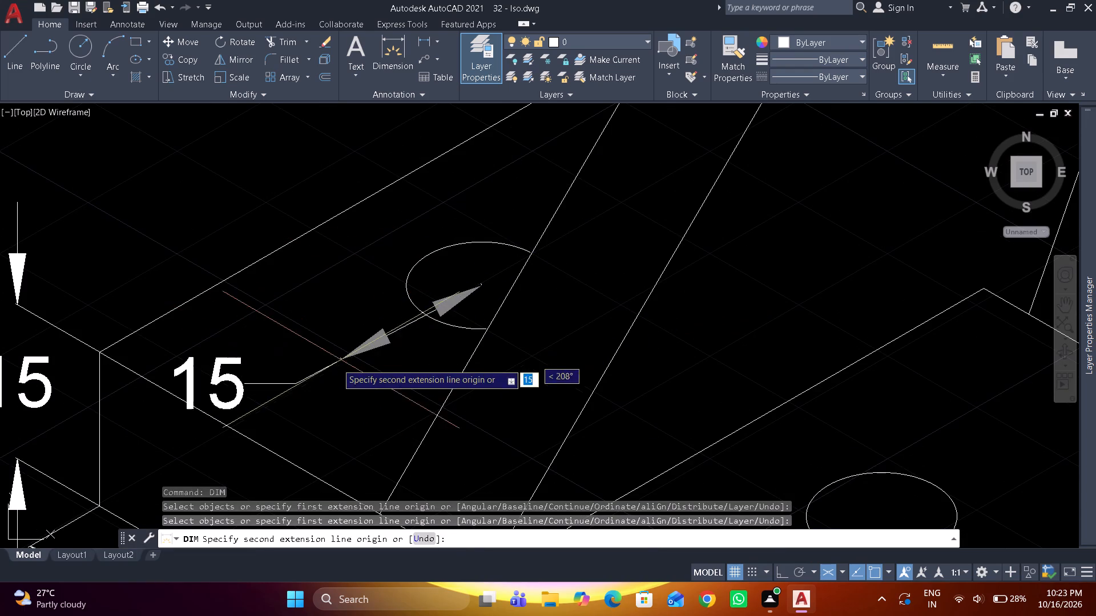
click(233, 422)
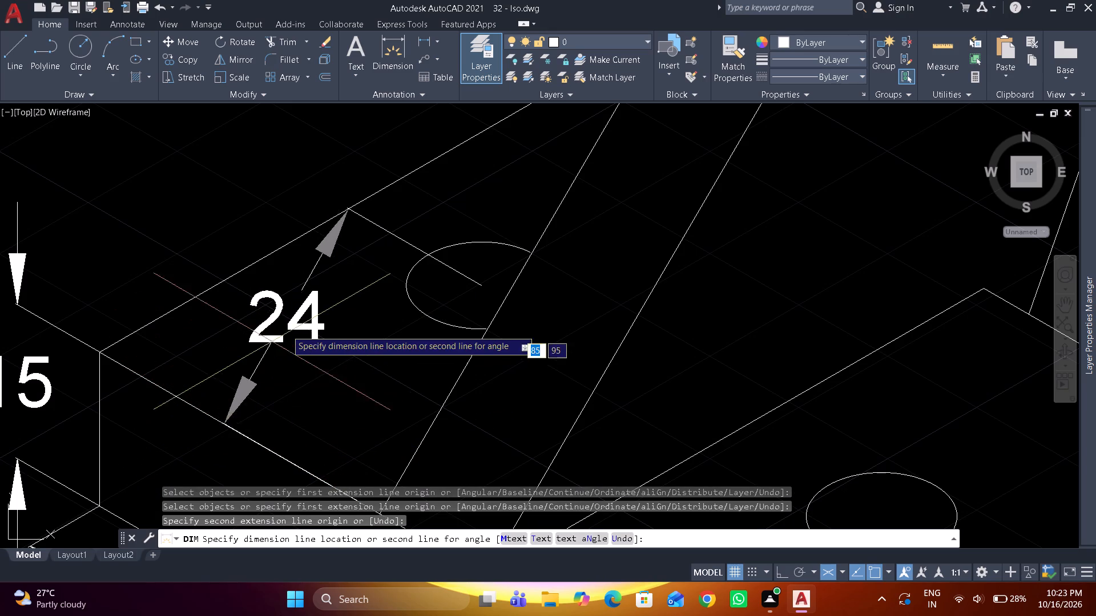
key(ctrl+z)
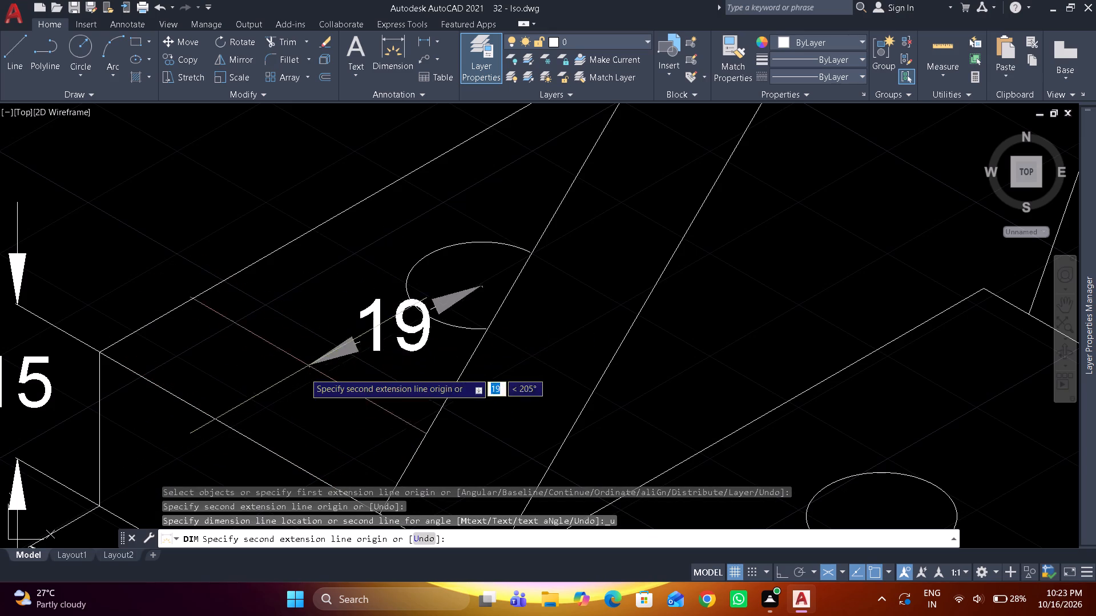
click(236, 435)
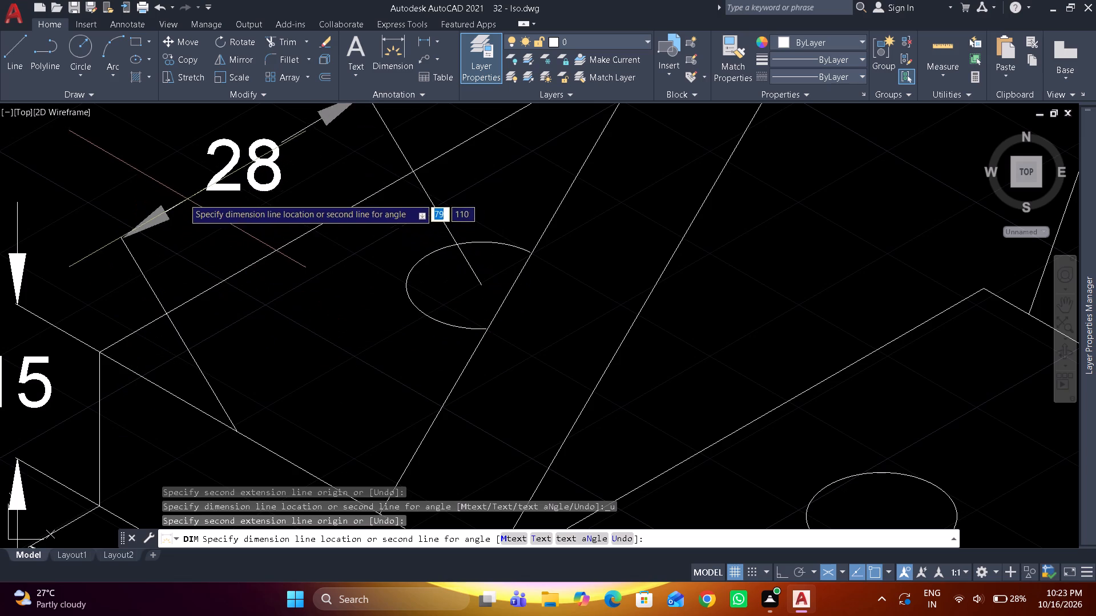
click(154, 188)
key(space)
Oblique the new hole-to-edge dimension so its extension lines run parallel to the base's long top edge, picking the angle along that edge.
text(dimed)
key(space)
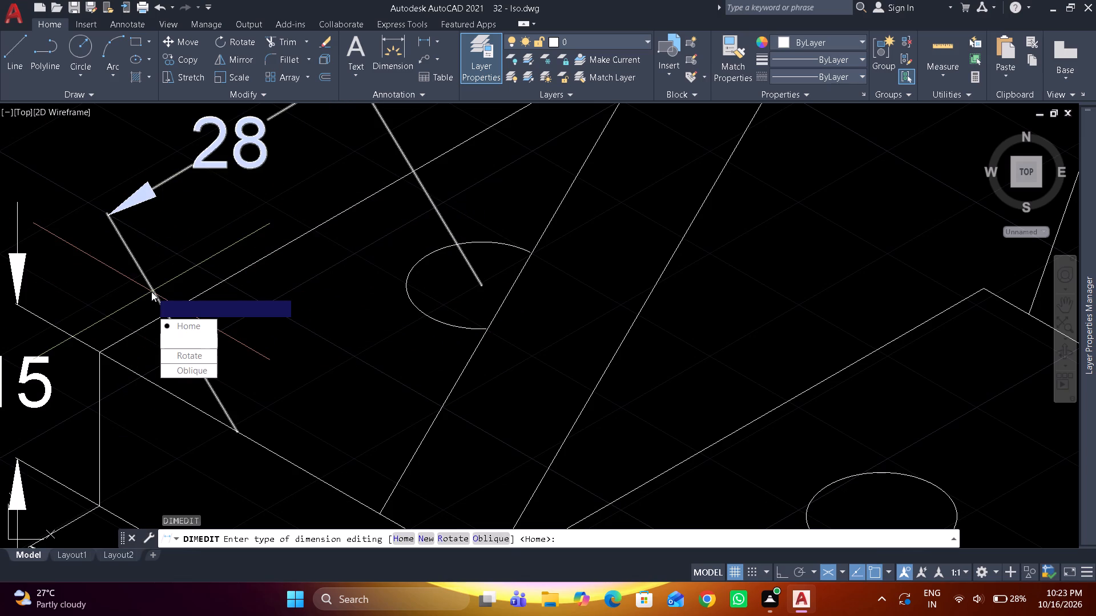
text(o)
key(space)
click(140, 265)
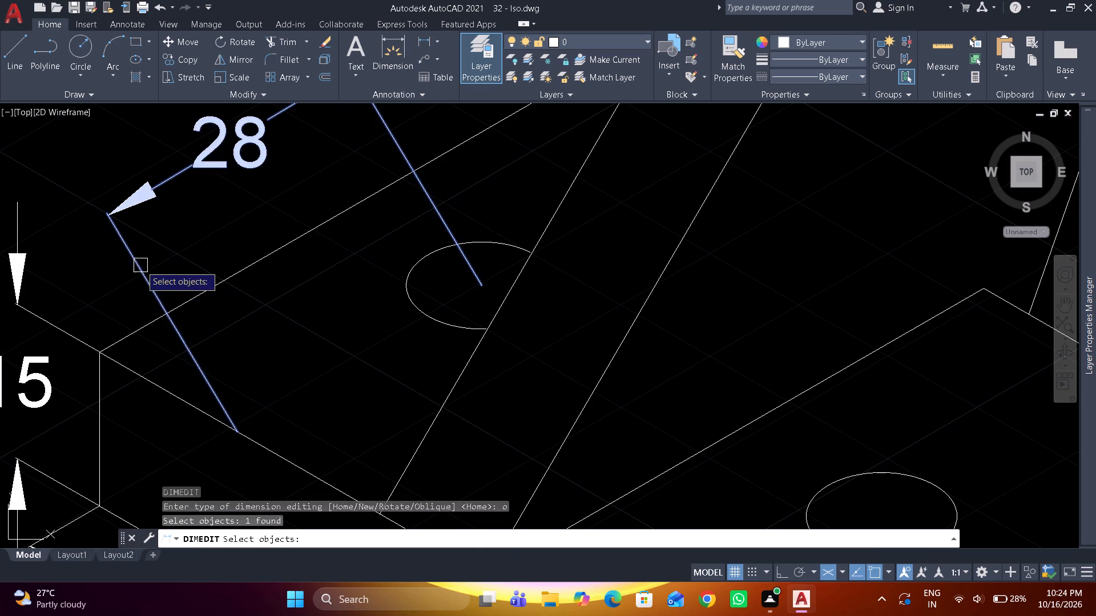
key(space)
click(99, 355)
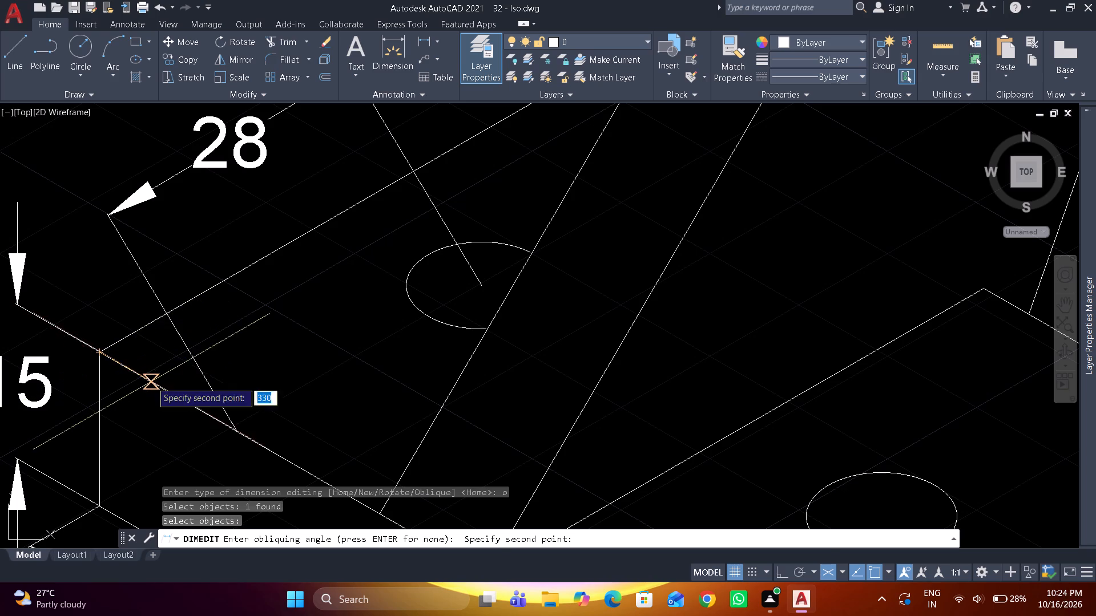
click(151, 382)
Stretch the hole-to-edge dimension line closer to the base so its end meets the upper arrow tip of the 15 thickness dimension.
scroll(168, 295, down, 1)
middle_drag(168, 295, 337, 307)
click(308, 264)
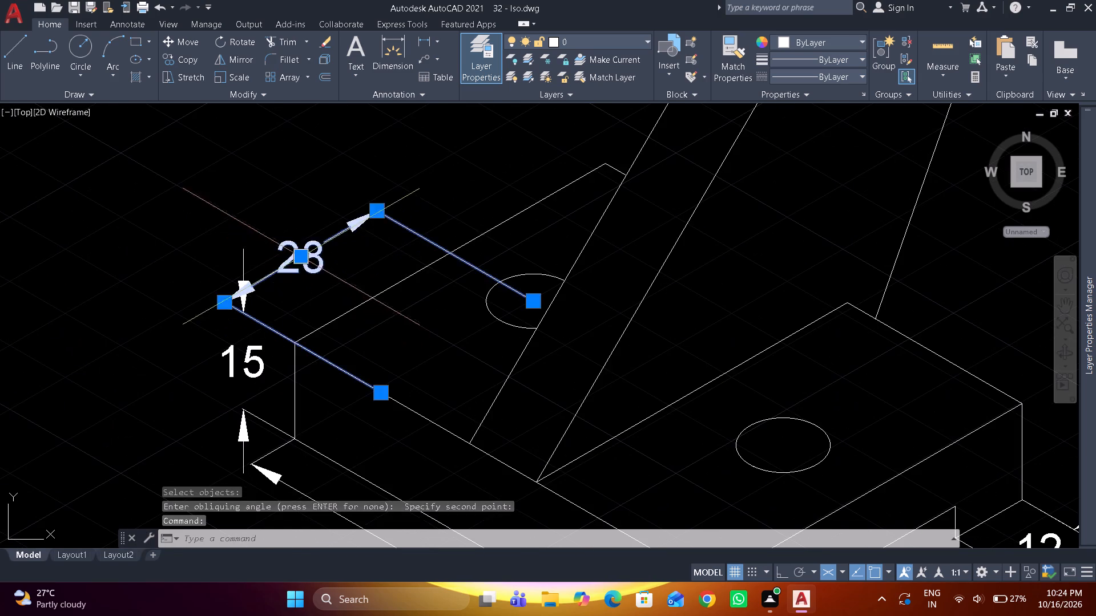
scroll(244, 306, up, 2)
click(198, 301)
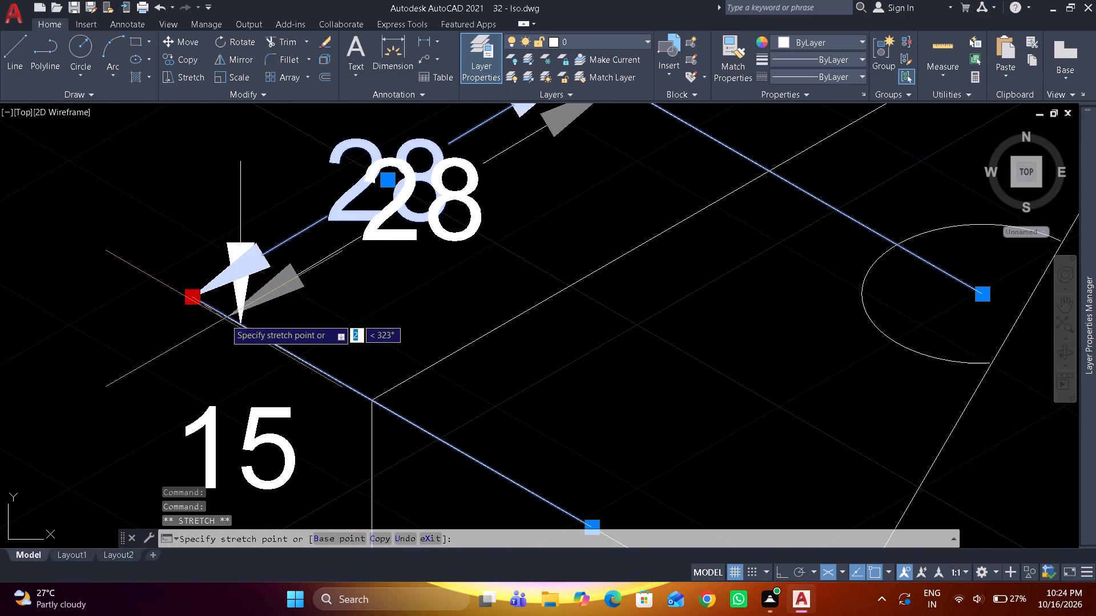
click(232, 327)
key(Escape)
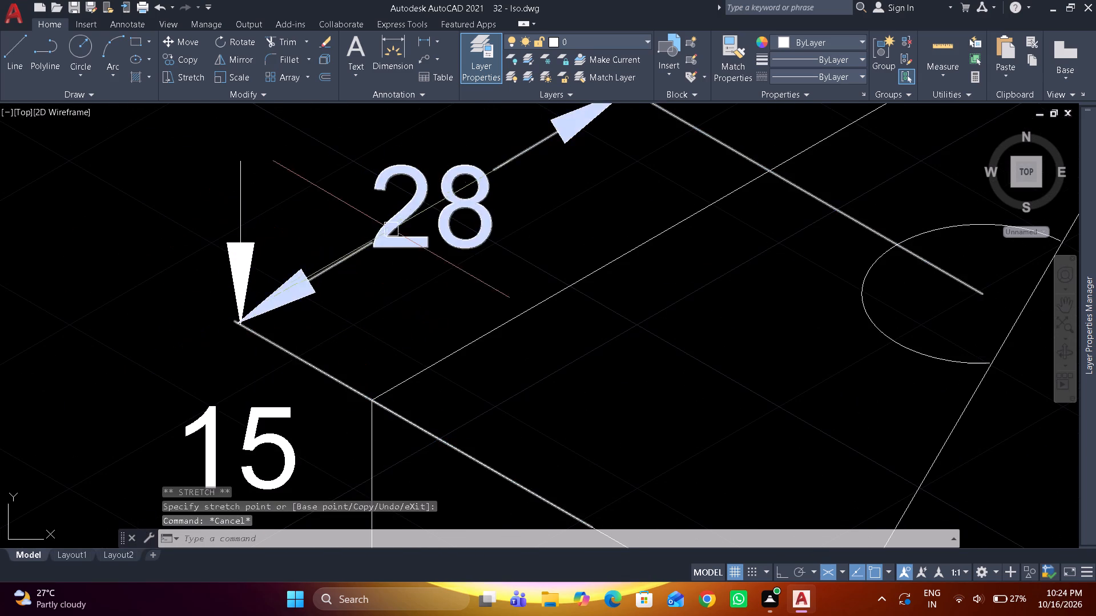
scroll(257, 316, up, 5)
click(187, 319)
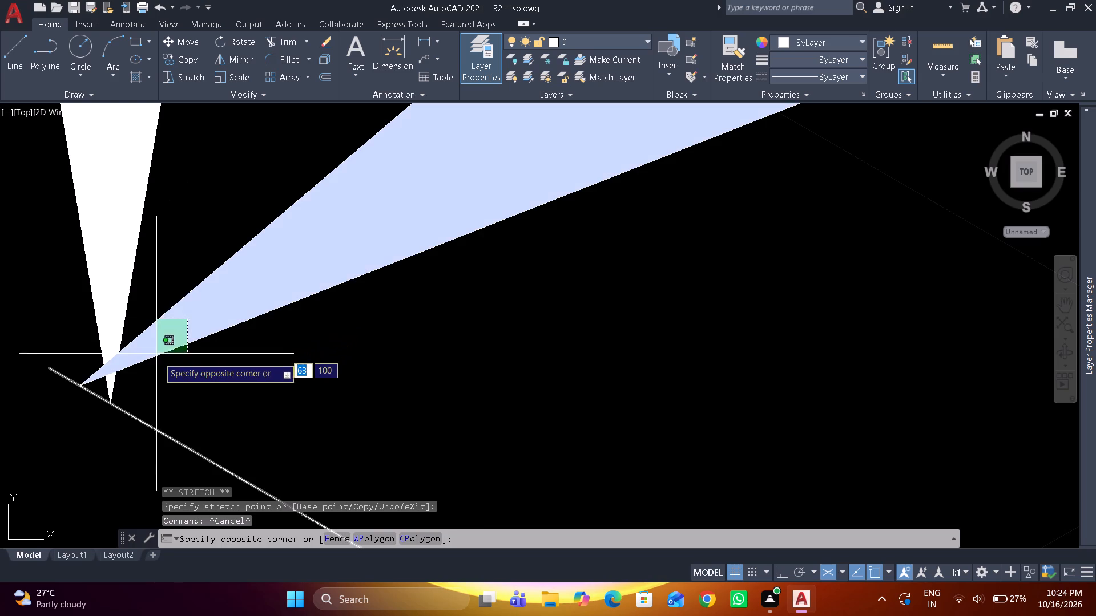
click(160, 361)
click(74, 387)
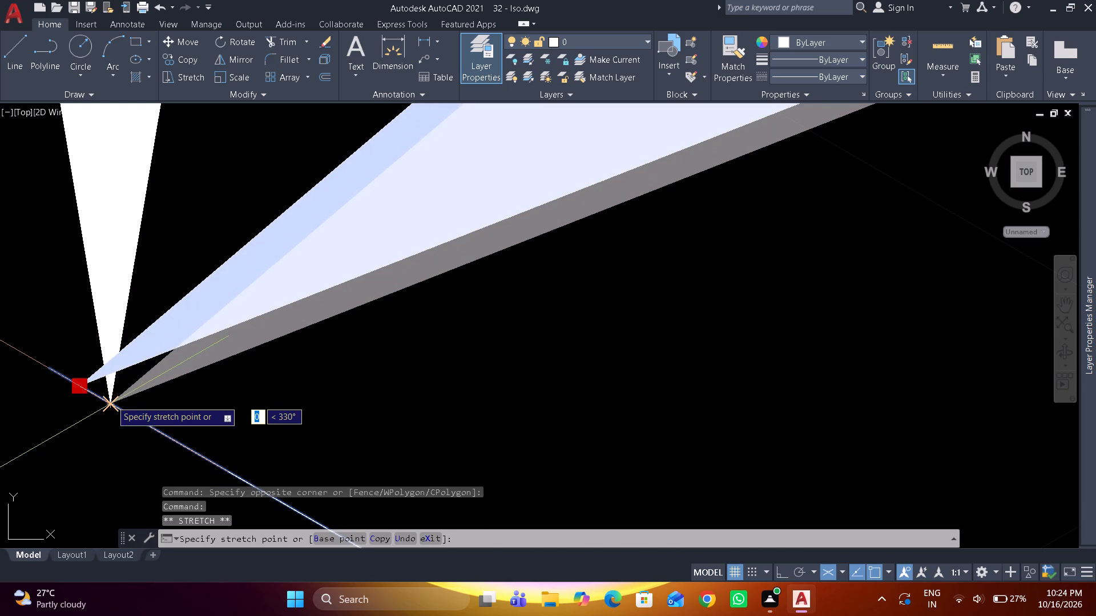
click(111, 400)
key(grave)
key(Escape)
key(Escape)
scroll(184, 315, down, 2)
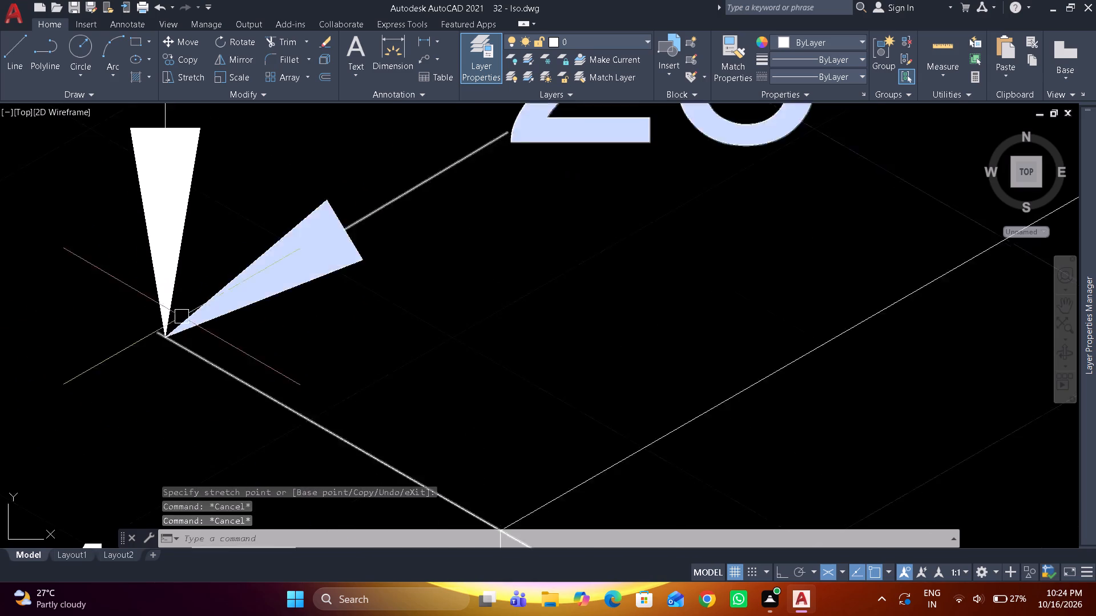
Add an aligned dimension between the centers of the two base holes, with its line on the long-edge side of the holes.
scroll(182, 317, down, 5)
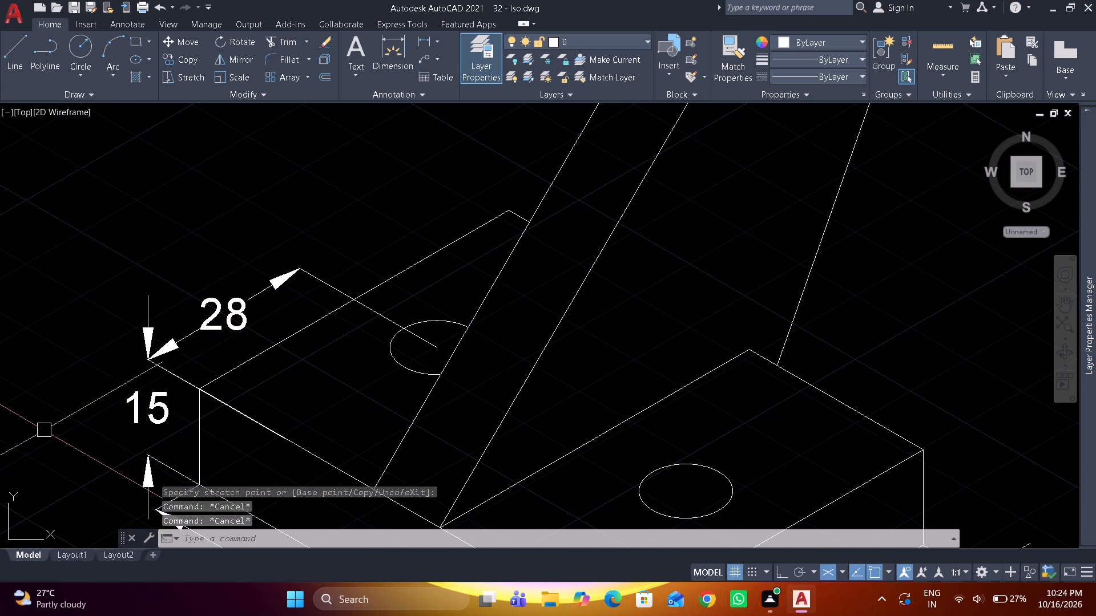
scroll(74, 376, down, 2)
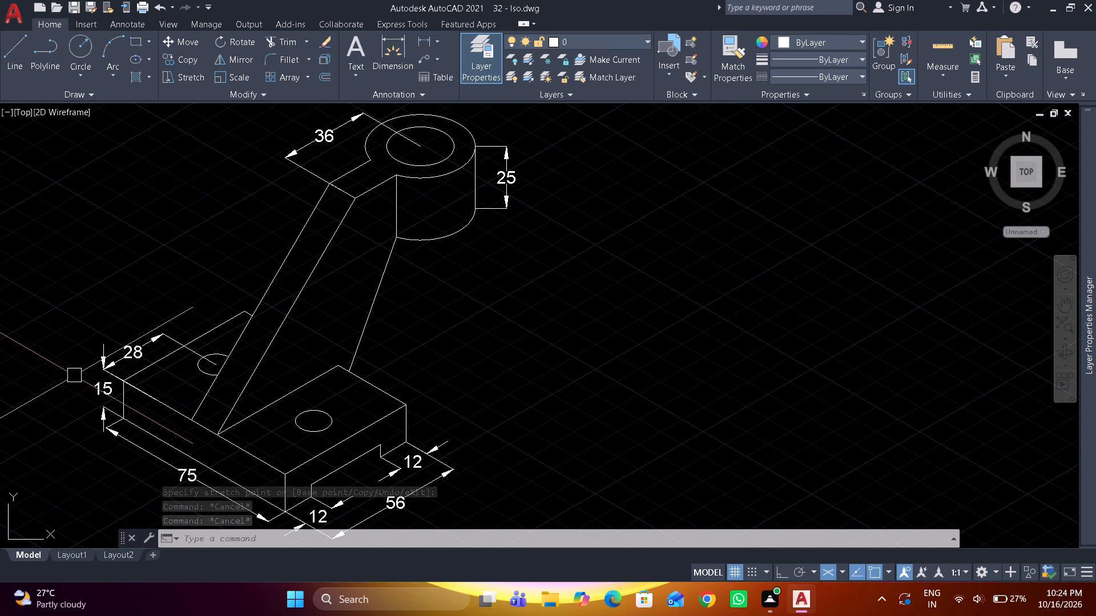
middle_drag(75, 375, 171, 294)
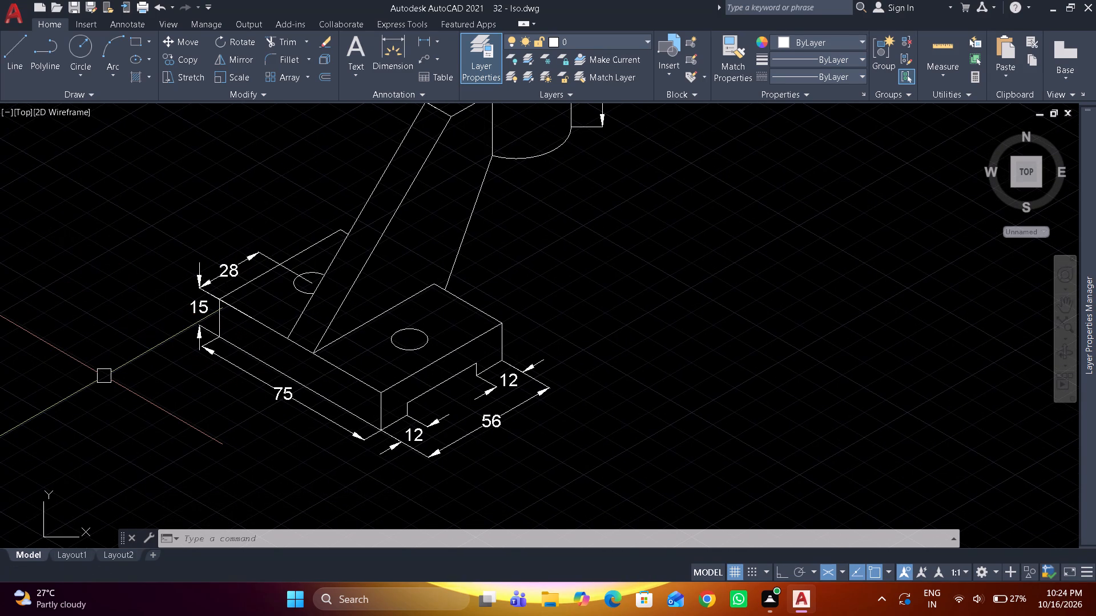
scroll(104, 376, up, 1)
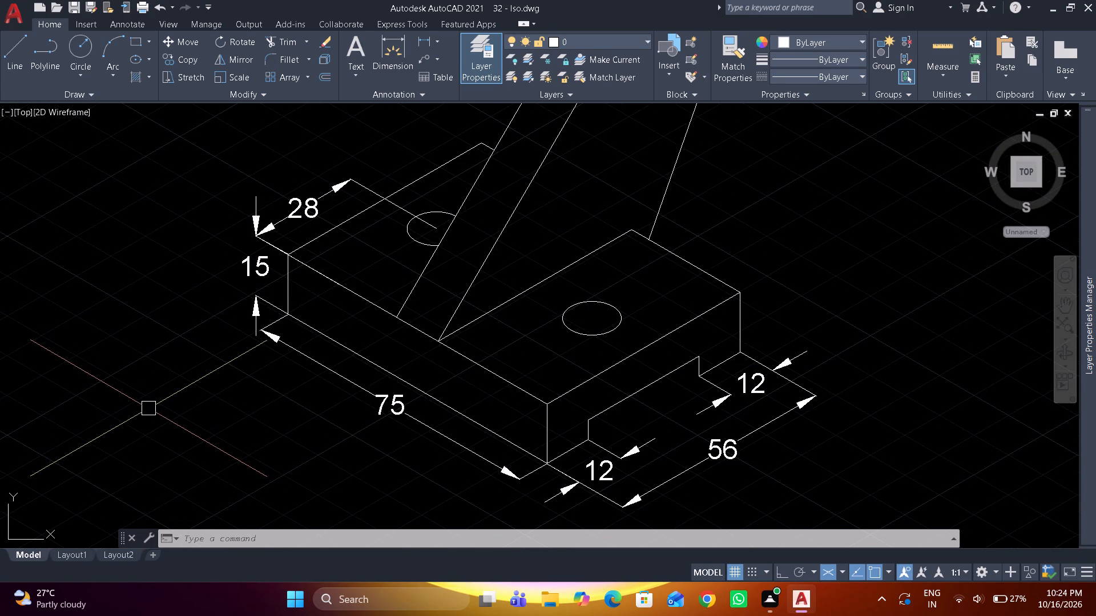
text(dim)
key(space)
scroll(365, 230, up, 1)
click(469, 223)
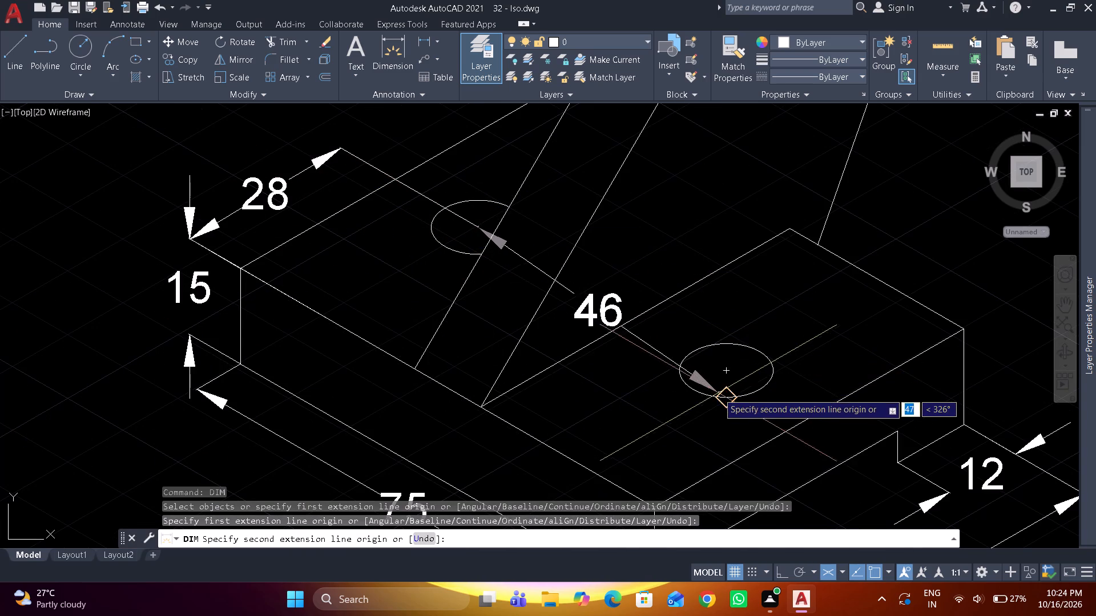
click(729, 367)
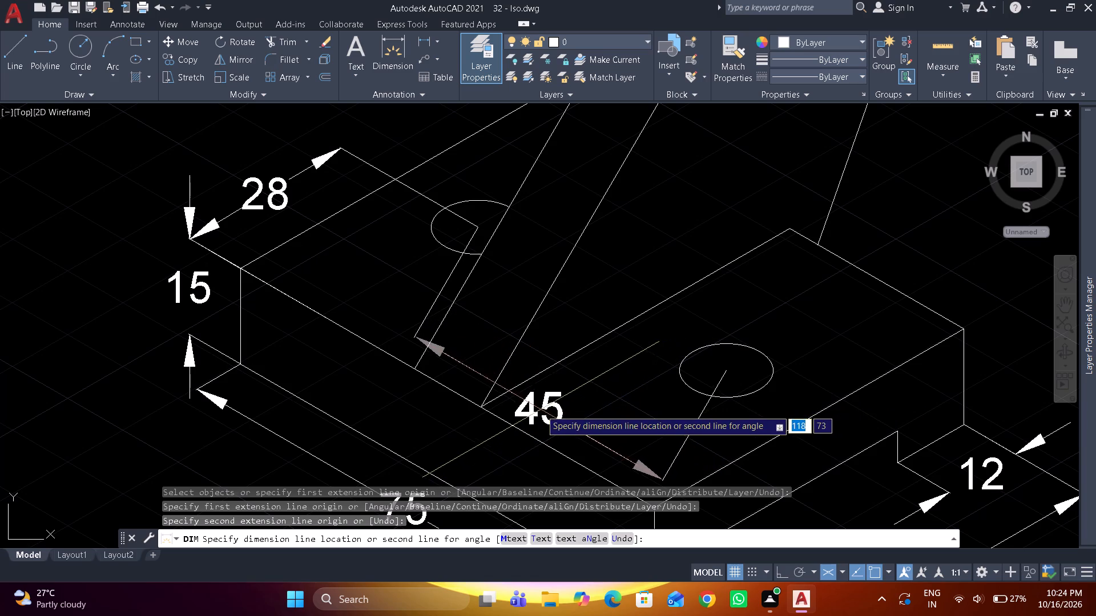
click(472, 371)
key(space)
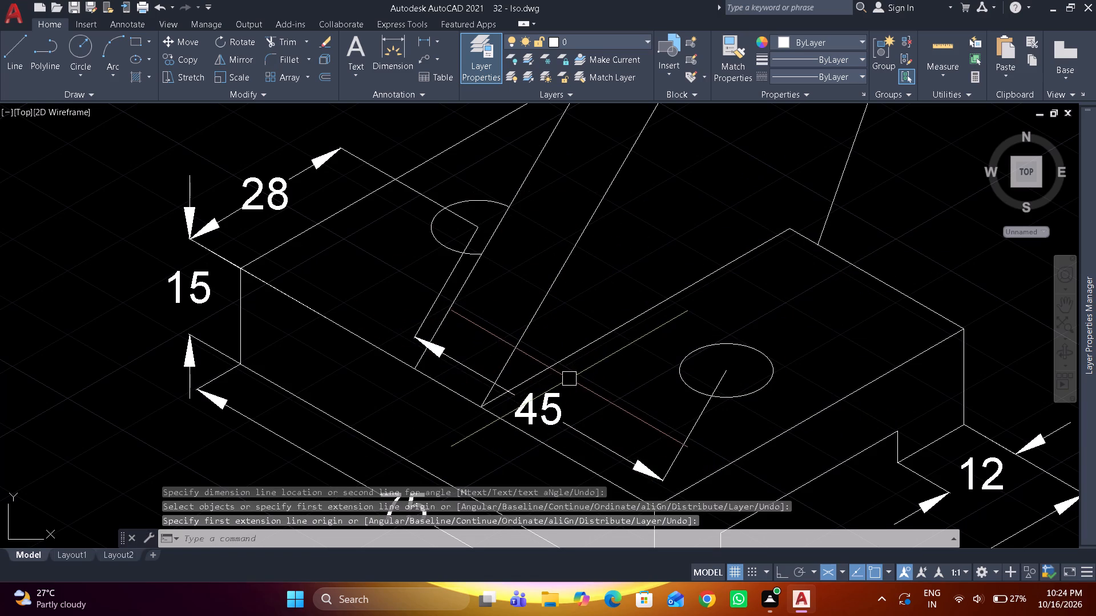
Oblique the hole-spacing dimension parallel to the base's 56 side, picking the angle from the base's near top corner along that side's top edge.
text(dim)
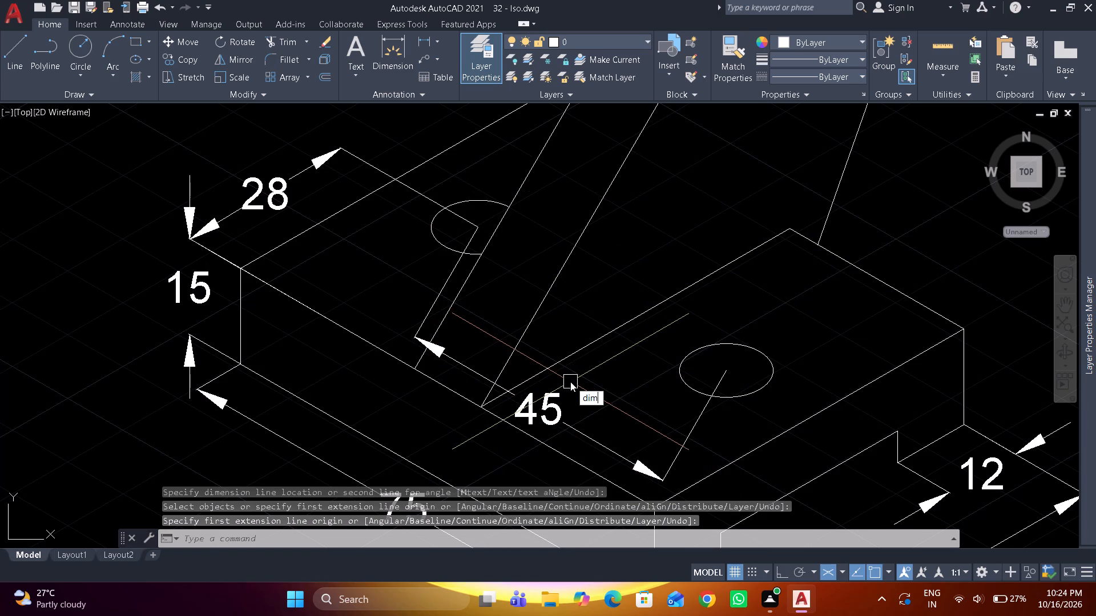
key(e)
text(d o)
key(space)
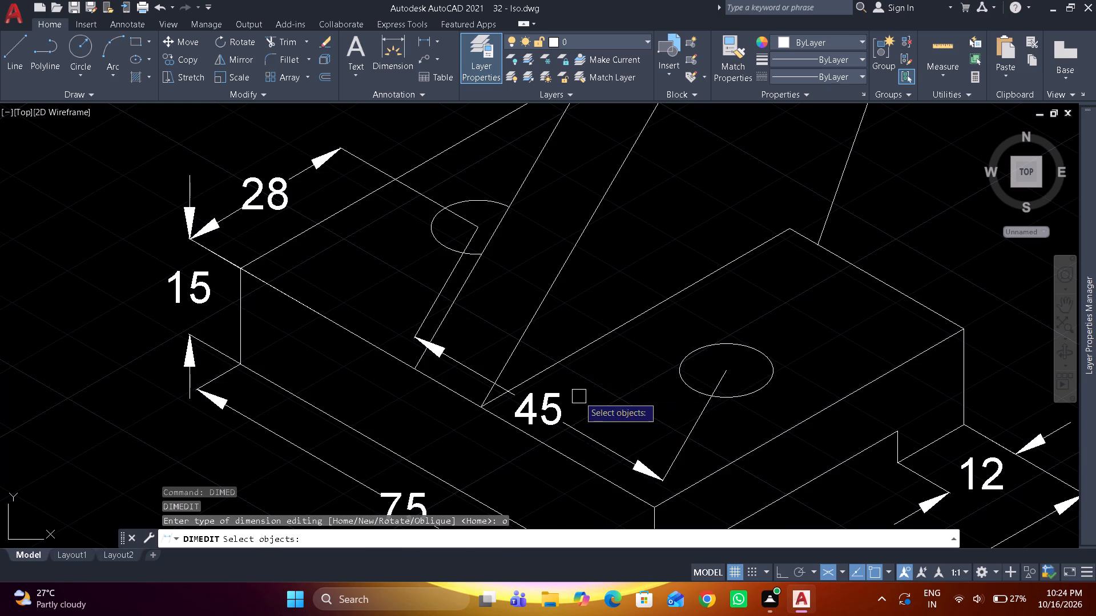
click(582, 432)
key(space)
middle_drag(658, 392, 613, 295)
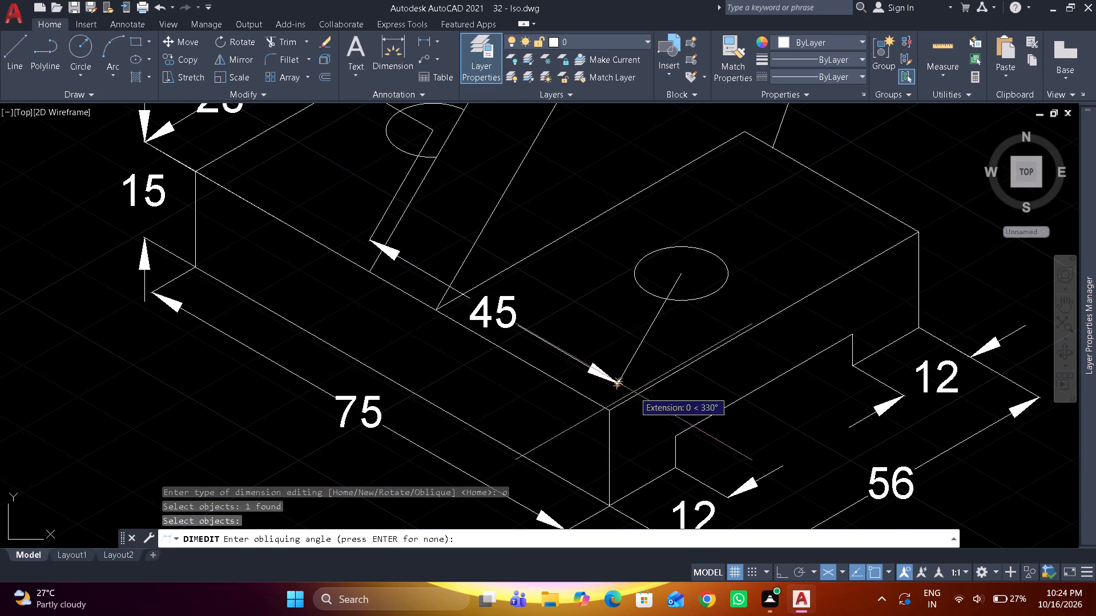
click(616, 411)
click(663, 380)
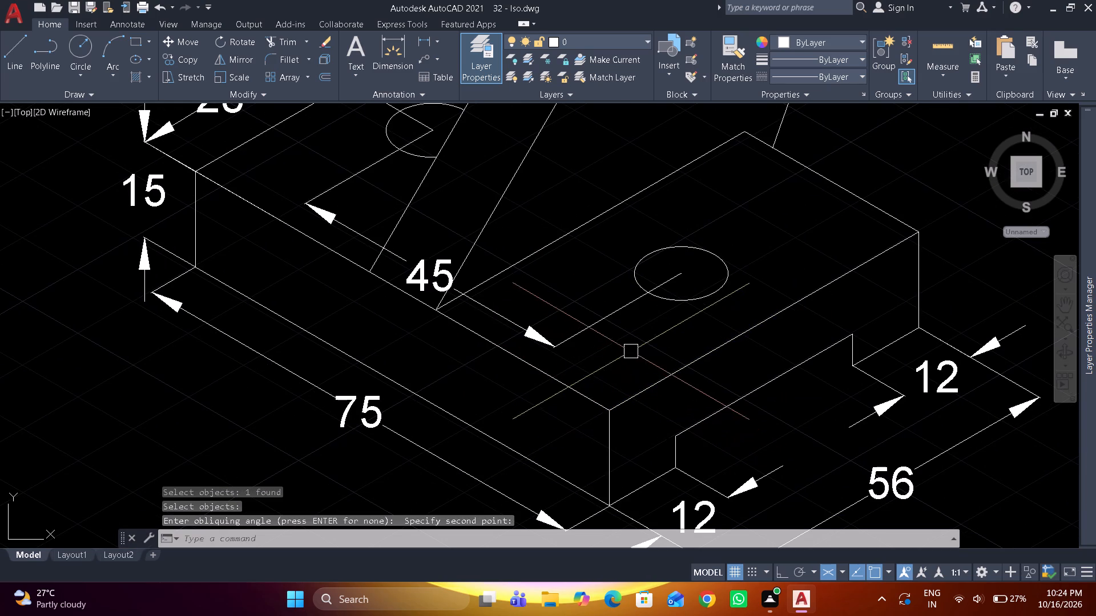
Move the hole-spacing dimension line outward past the base's 75 length dimension, clear of the part.
click(601, 326)
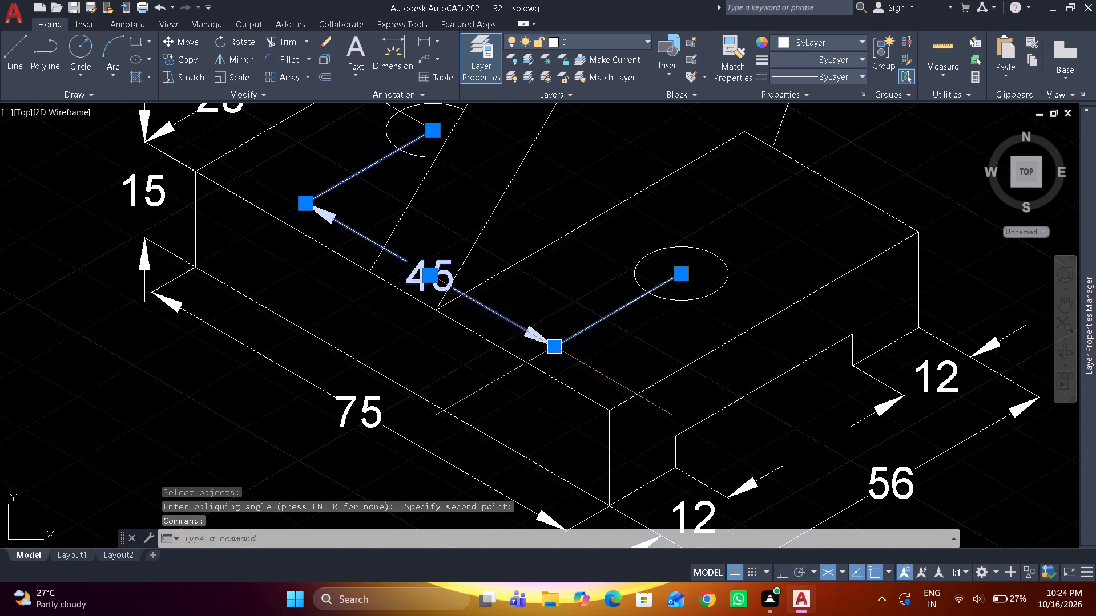
drag(551, 345, 545, 350)
middle_drag(339, 436, 378, 400)
click(292, 452)
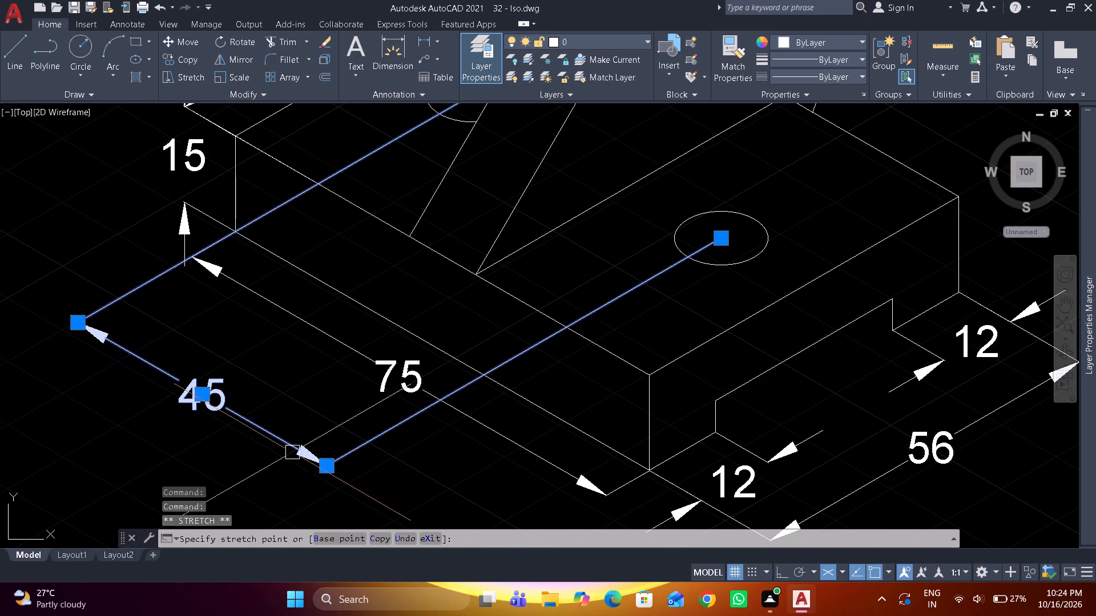
key(Escape)
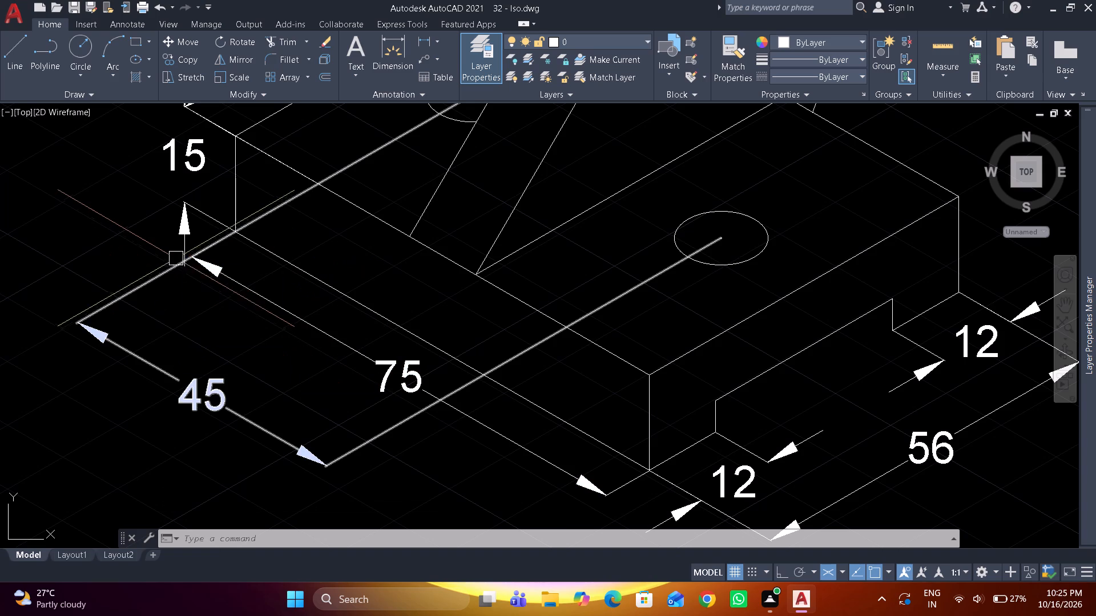
scroll(172, 260, down, 2)
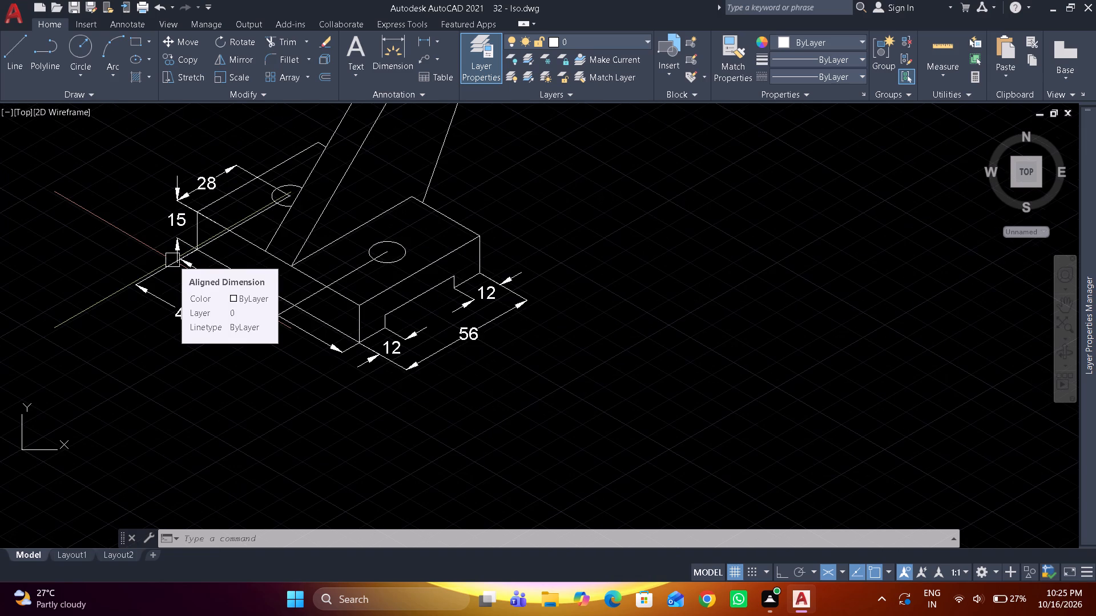
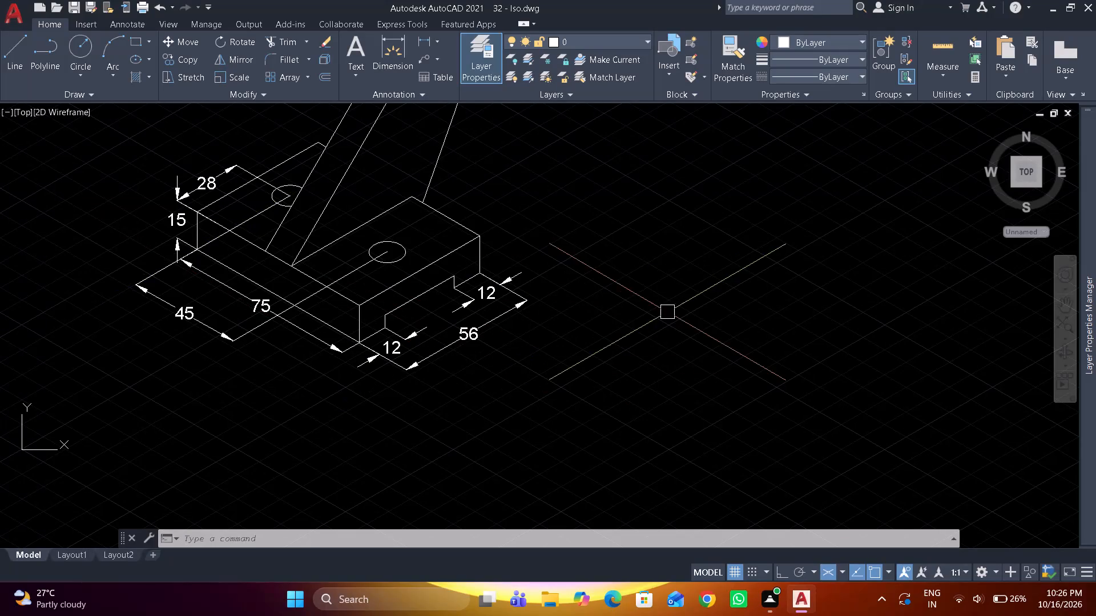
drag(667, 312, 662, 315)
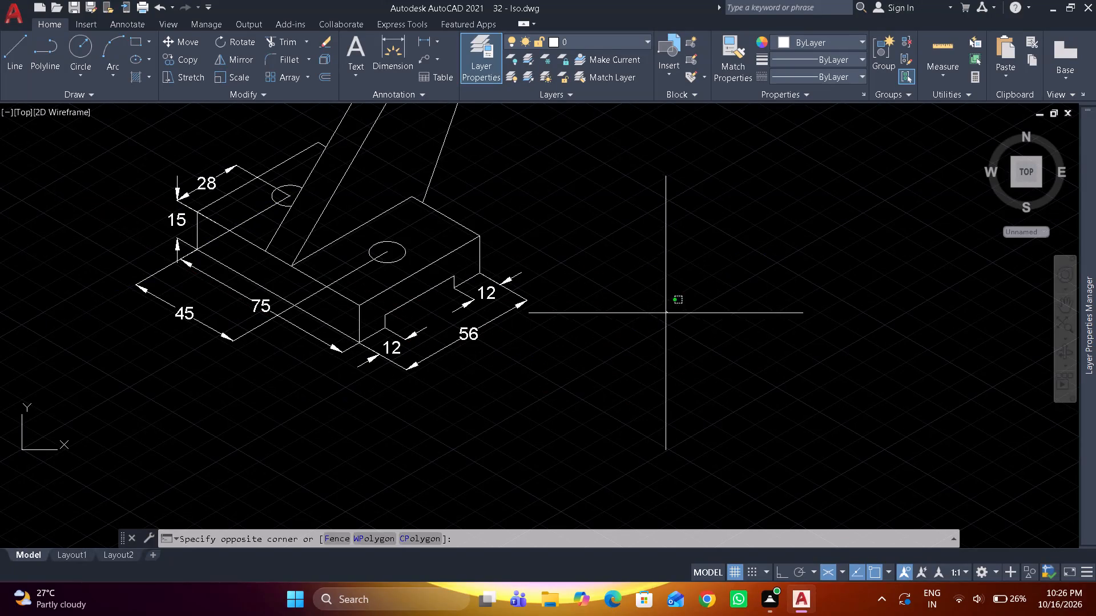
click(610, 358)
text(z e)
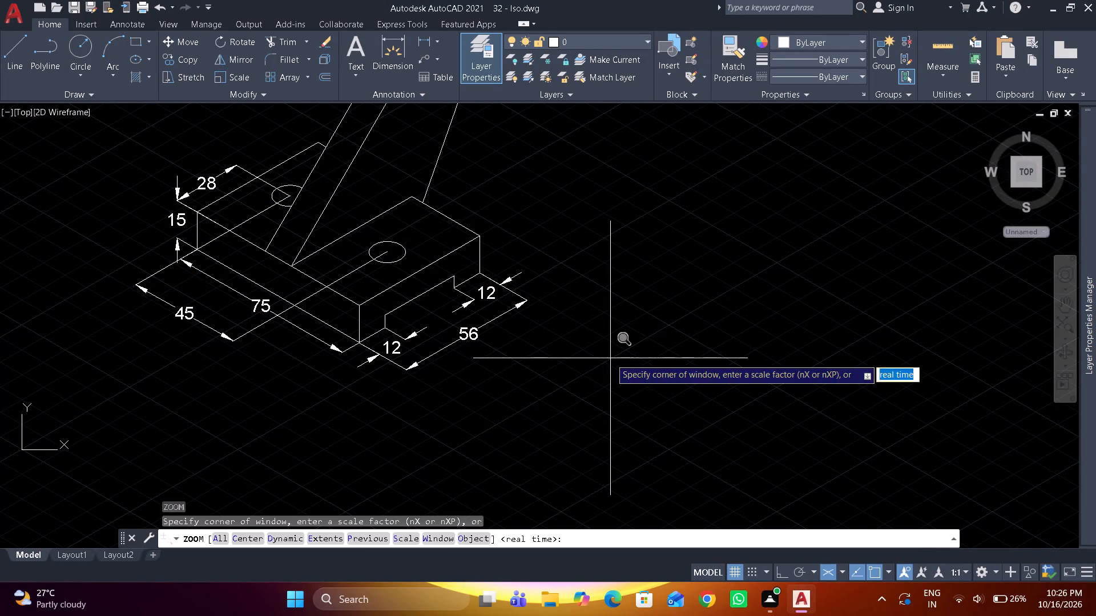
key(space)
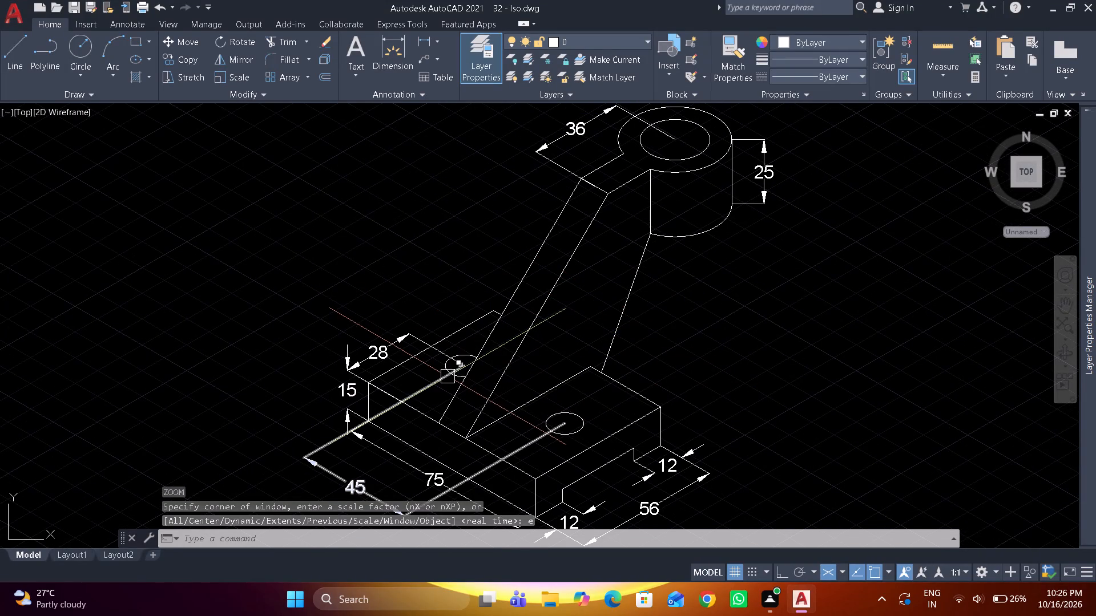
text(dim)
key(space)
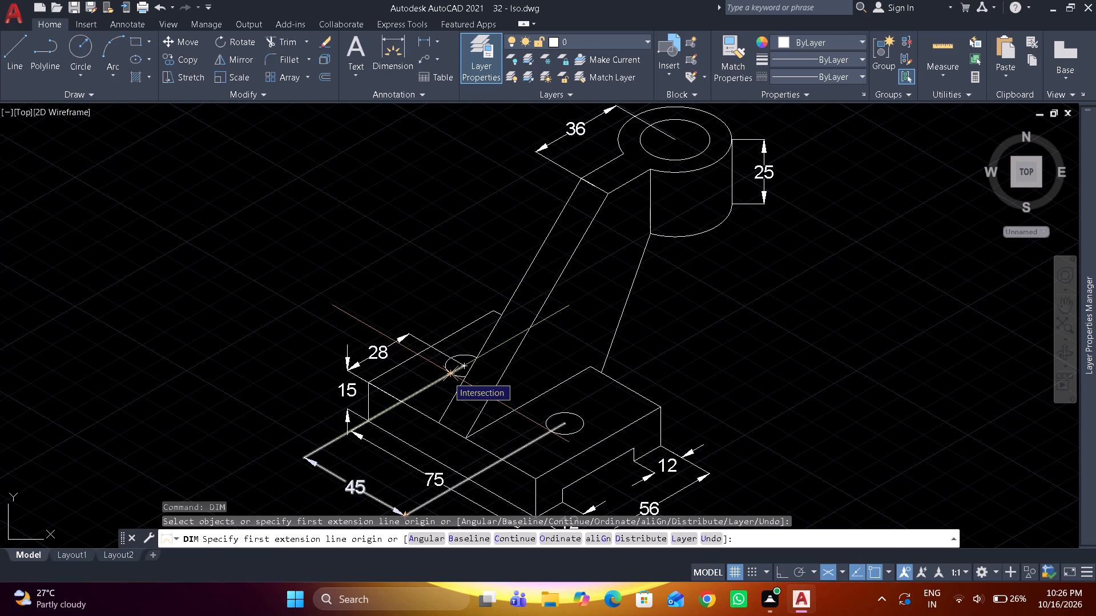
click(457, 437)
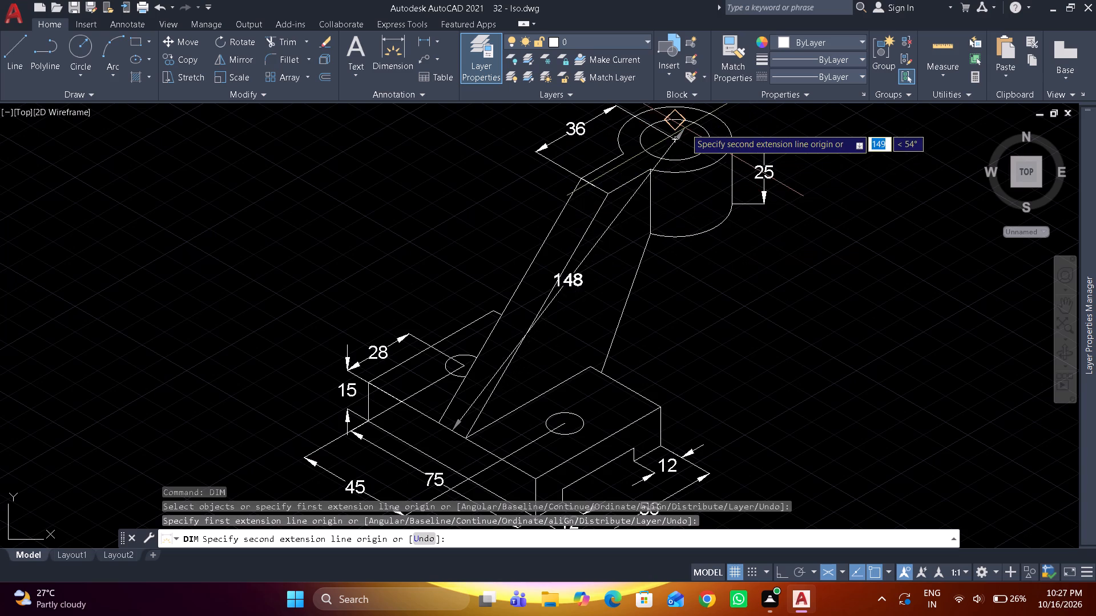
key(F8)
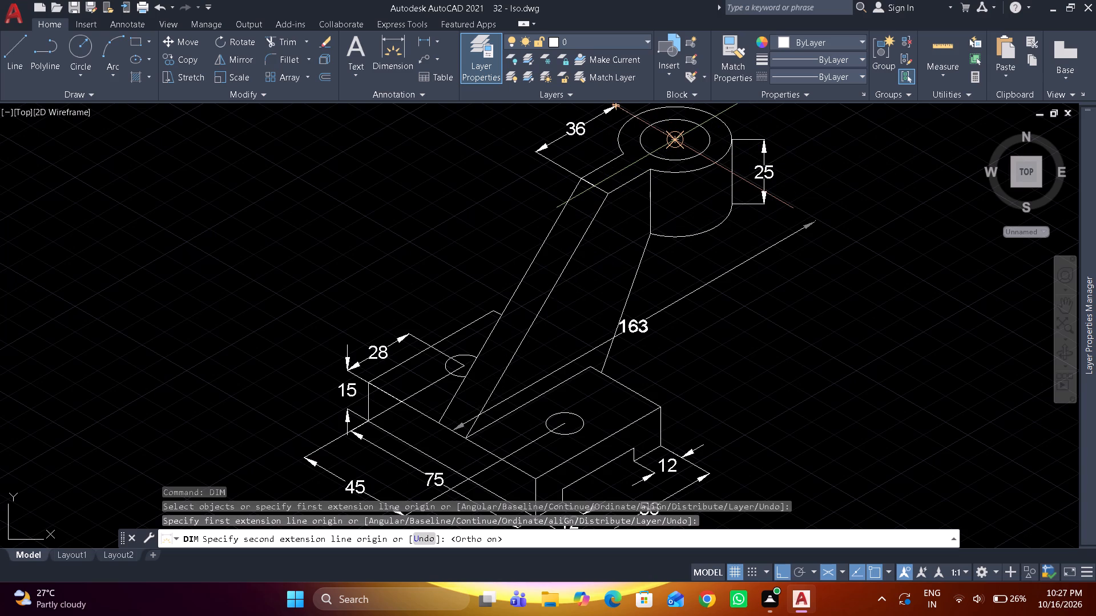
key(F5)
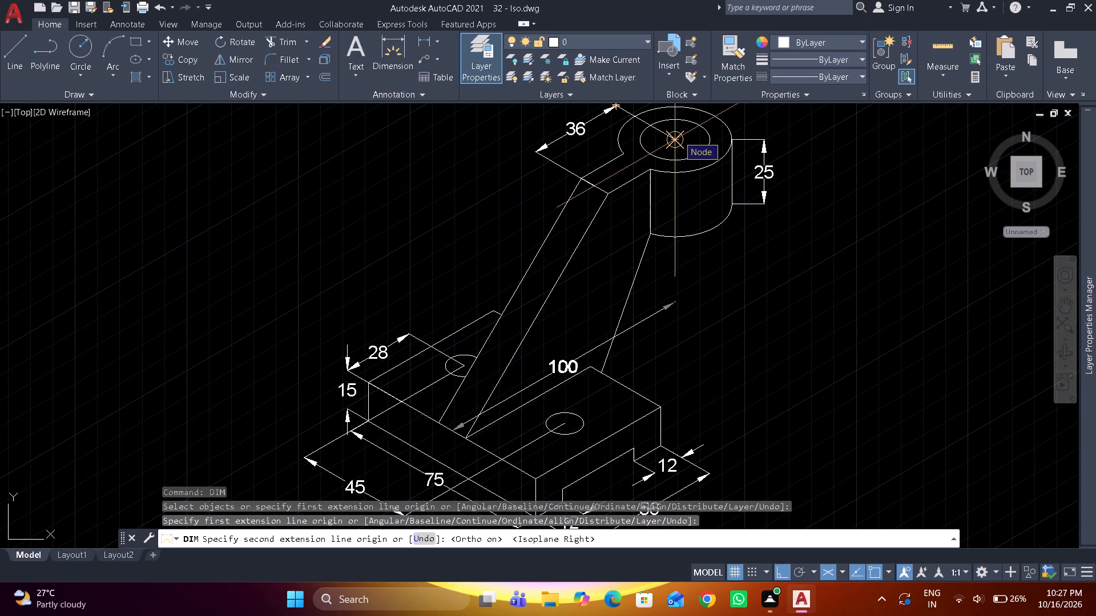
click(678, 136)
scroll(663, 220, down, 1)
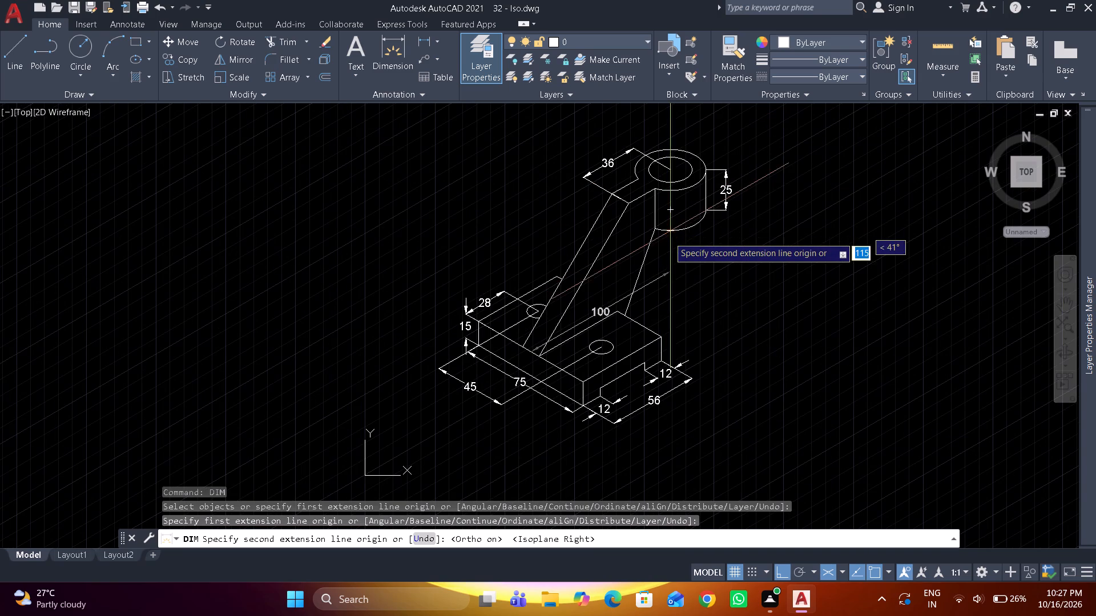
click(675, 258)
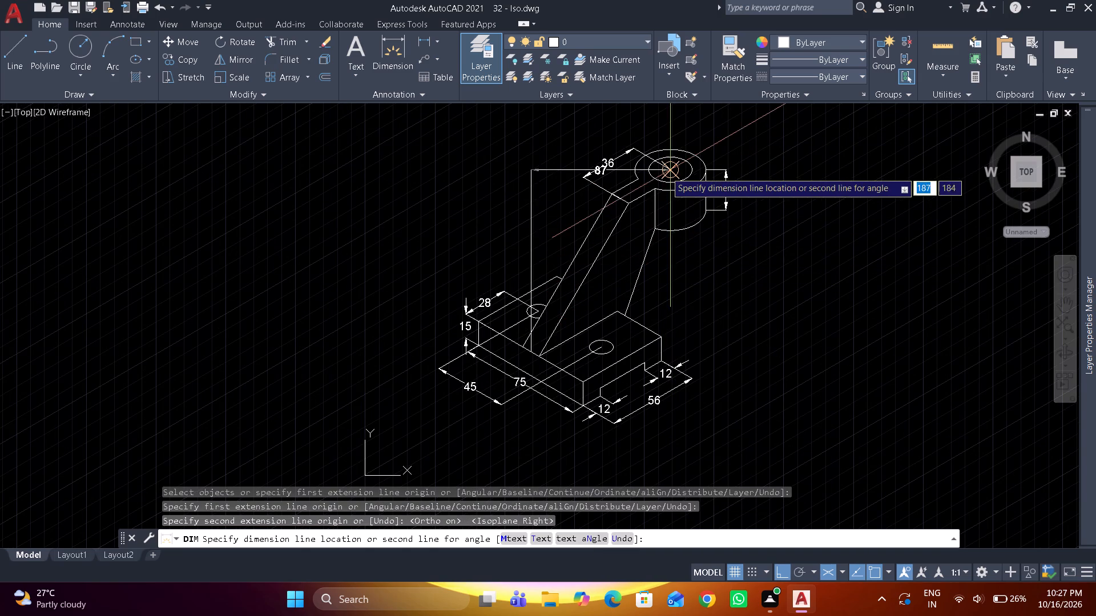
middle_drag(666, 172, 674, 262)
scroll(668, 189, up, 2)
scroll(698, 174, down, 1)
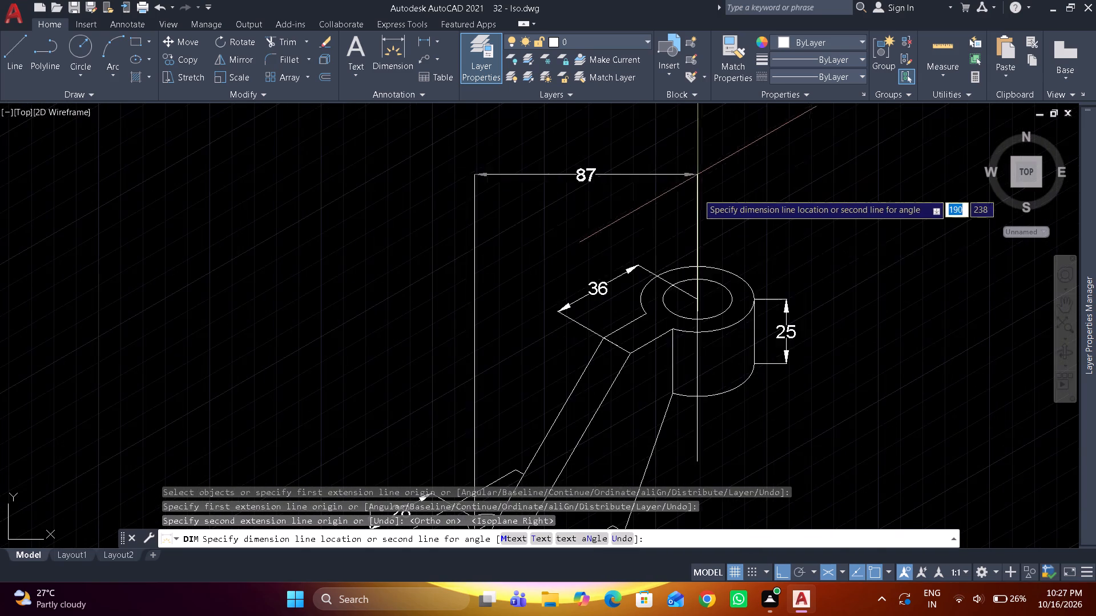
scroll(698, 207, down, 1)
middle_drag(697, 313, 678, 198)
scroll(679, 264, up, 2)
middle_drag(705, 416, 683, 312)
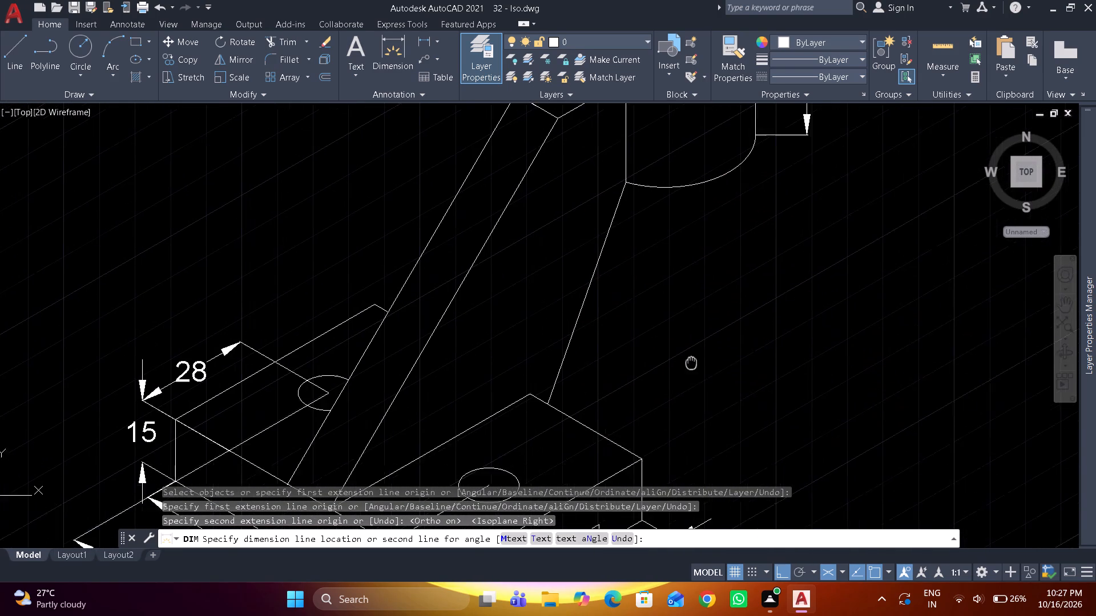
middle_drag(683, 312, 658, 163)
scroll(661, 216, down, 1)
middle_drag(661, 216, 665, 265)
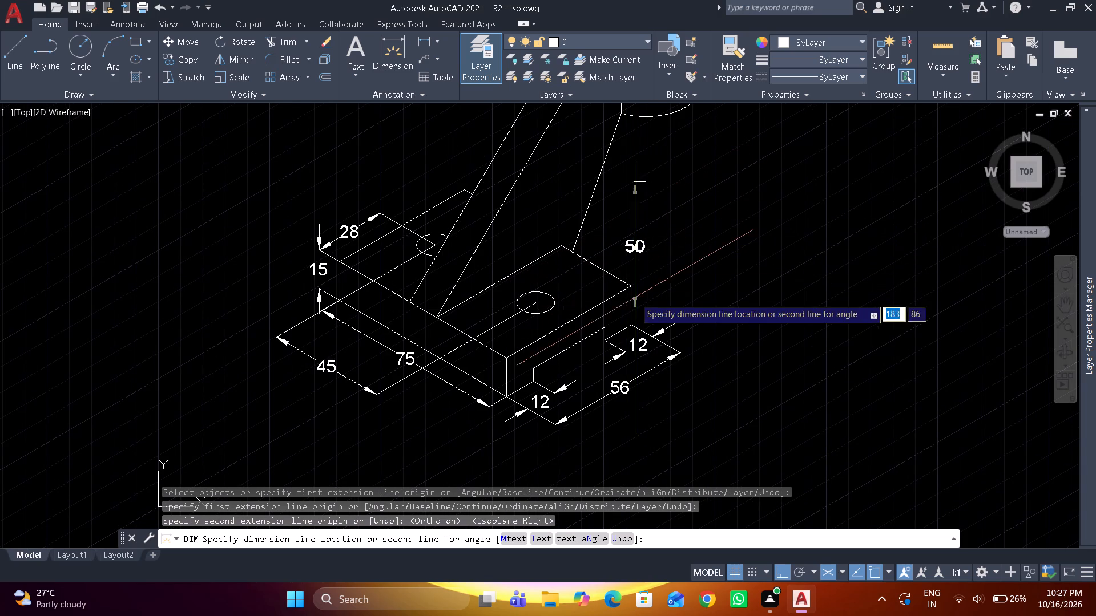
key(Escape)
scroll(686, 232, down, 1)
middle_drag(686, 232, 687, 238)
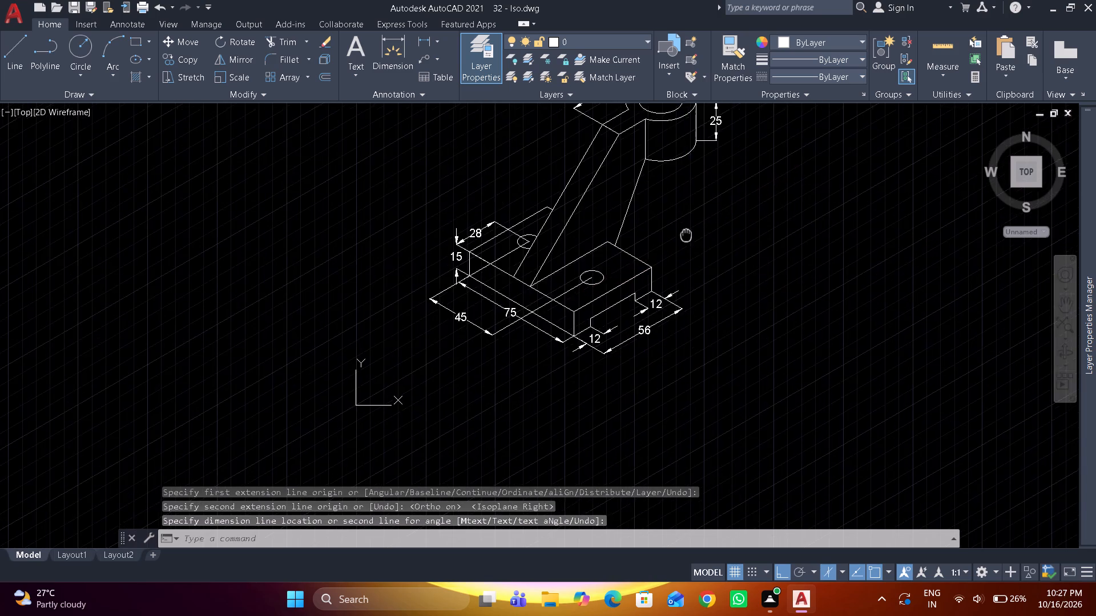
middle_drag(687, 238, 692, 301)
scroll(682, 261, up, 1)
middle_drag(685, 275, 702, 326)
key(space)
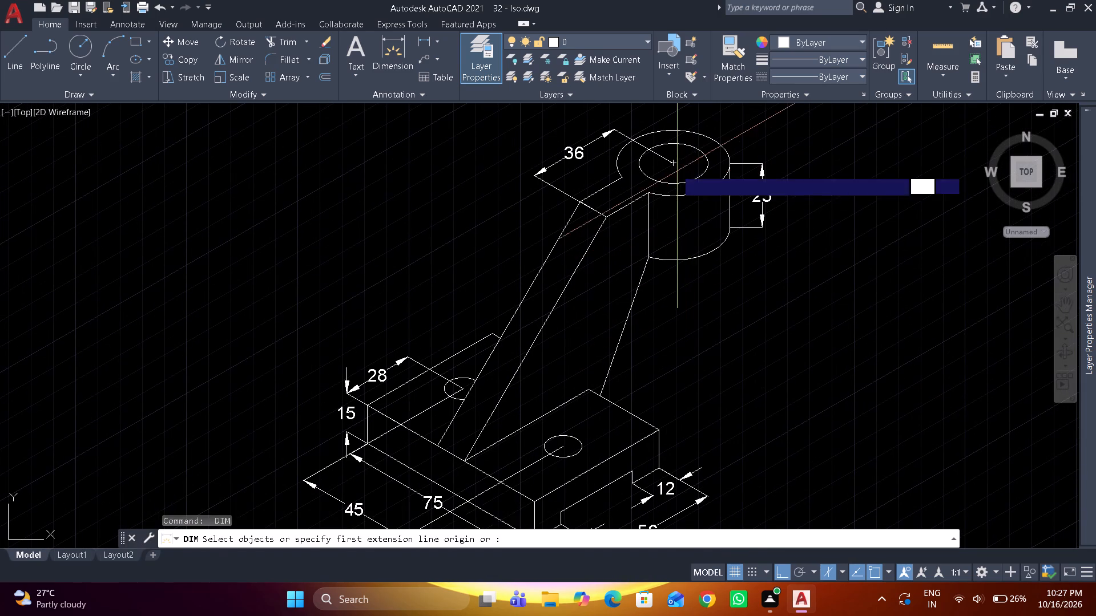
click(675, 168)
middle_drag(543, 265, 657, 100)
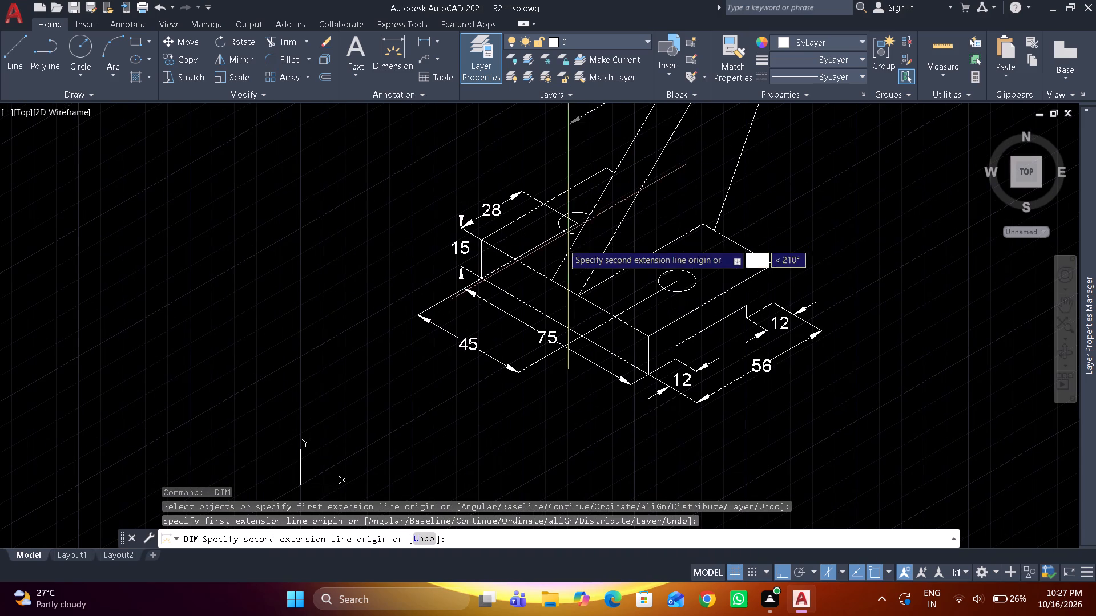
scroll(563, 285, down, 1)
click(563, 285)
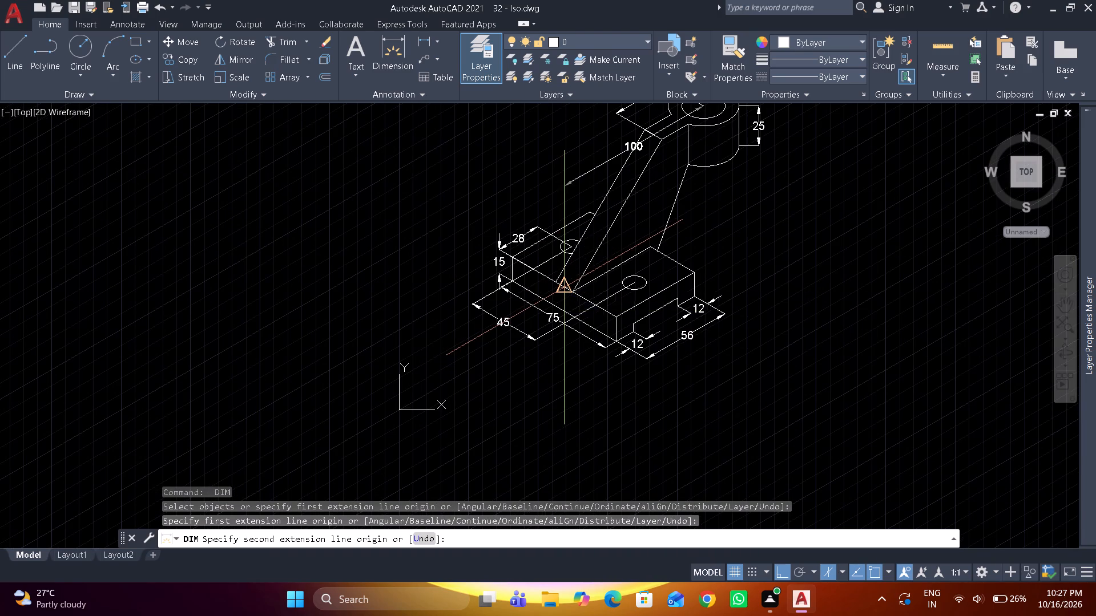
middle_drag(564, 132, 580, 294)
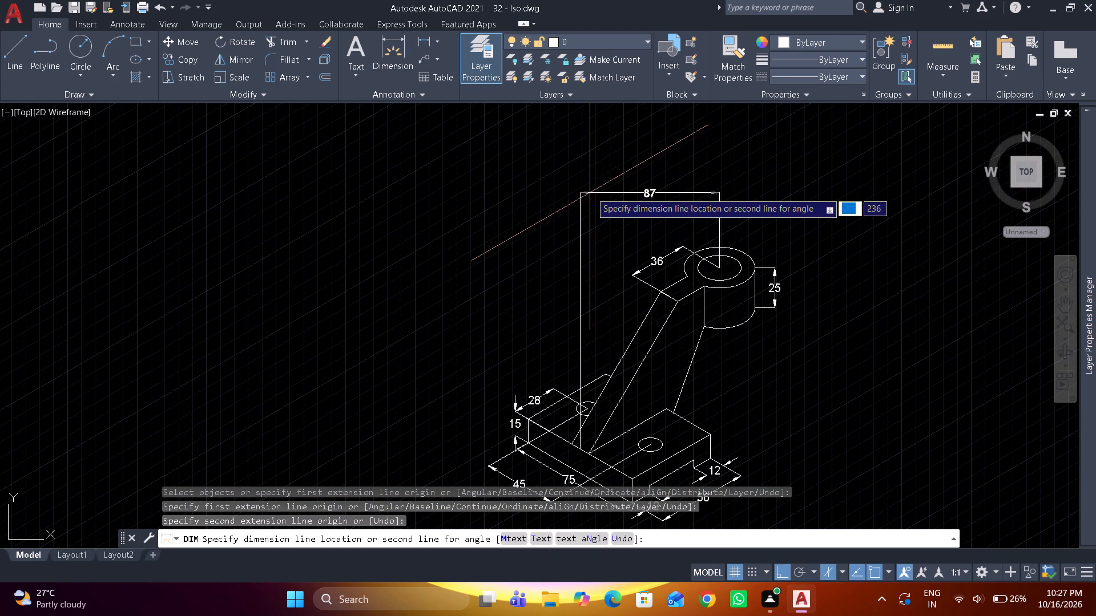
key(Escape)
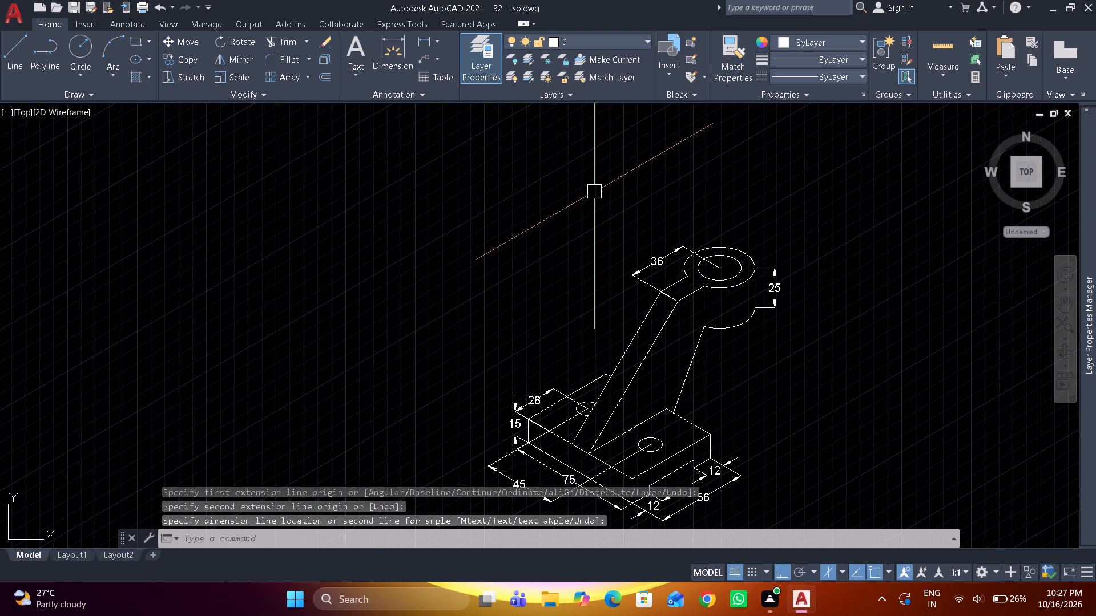
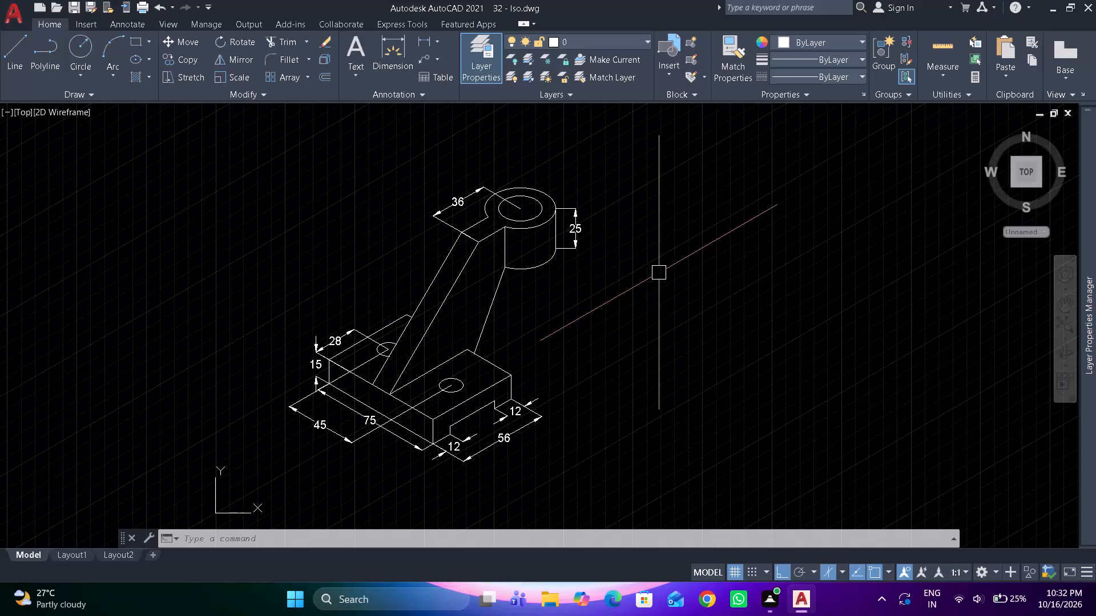
Switch the drafting mode from the isometric plane back to orthographic.
text(iso)
key(space)
drag(679, 306, 659, 273)
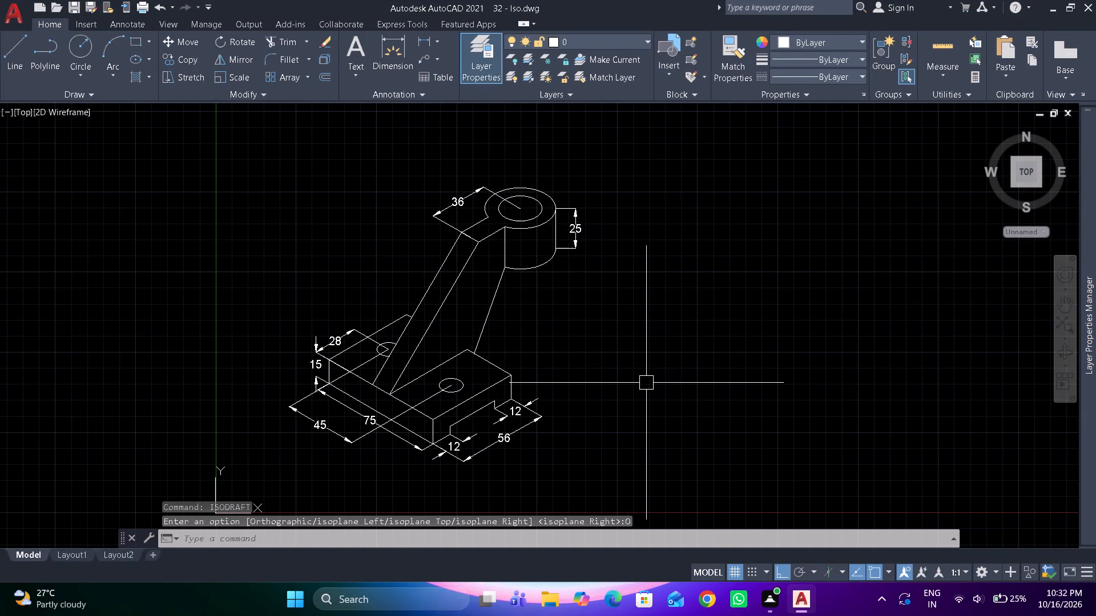
Beside the isometric view, draw base outline lines: 56 to the right, 15 down, 12 back left and 5 up.
middle_drag(647, 386, 642, 363)
scroll(642, 379, up, 2)
scroll(648, 369, down, 1)
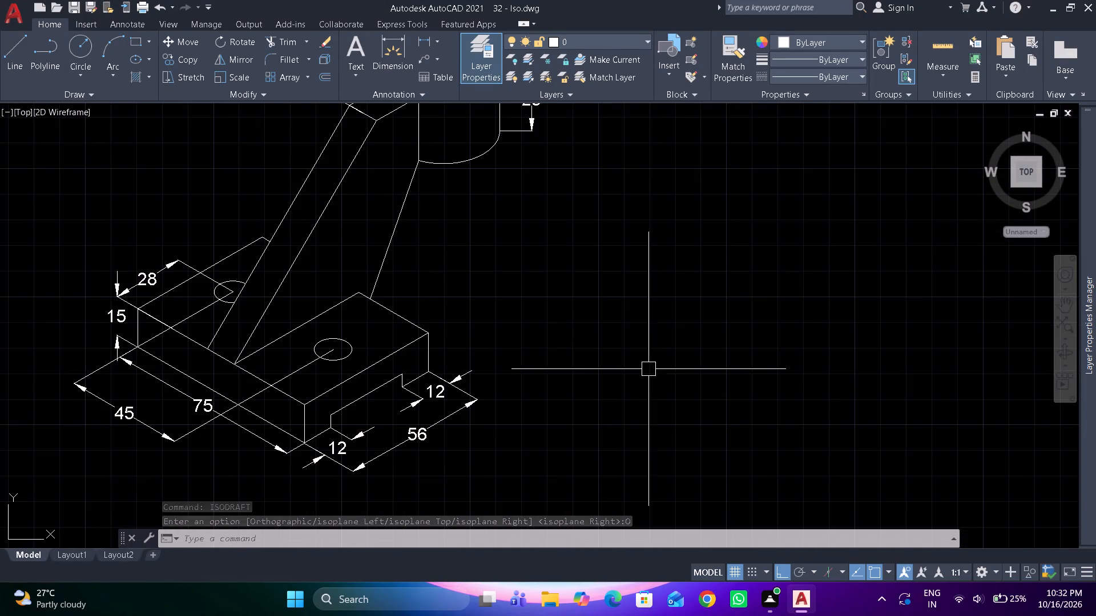
middle_drag(648, 369, 632, 375)
text(l)
key(space)
drag(650, 364, 660, 364)
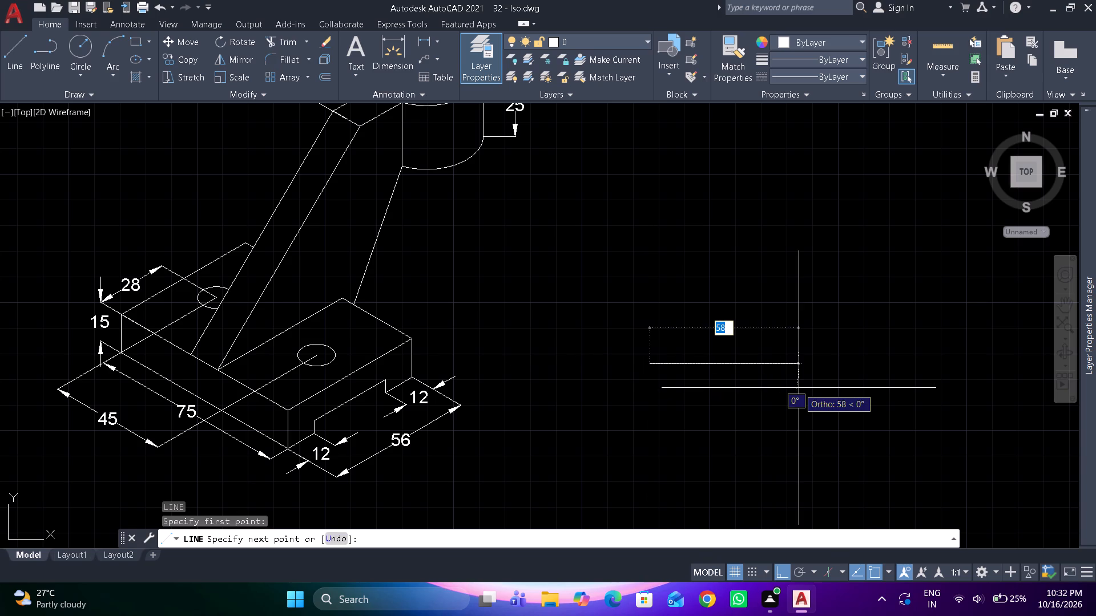
text(56)
key(space)
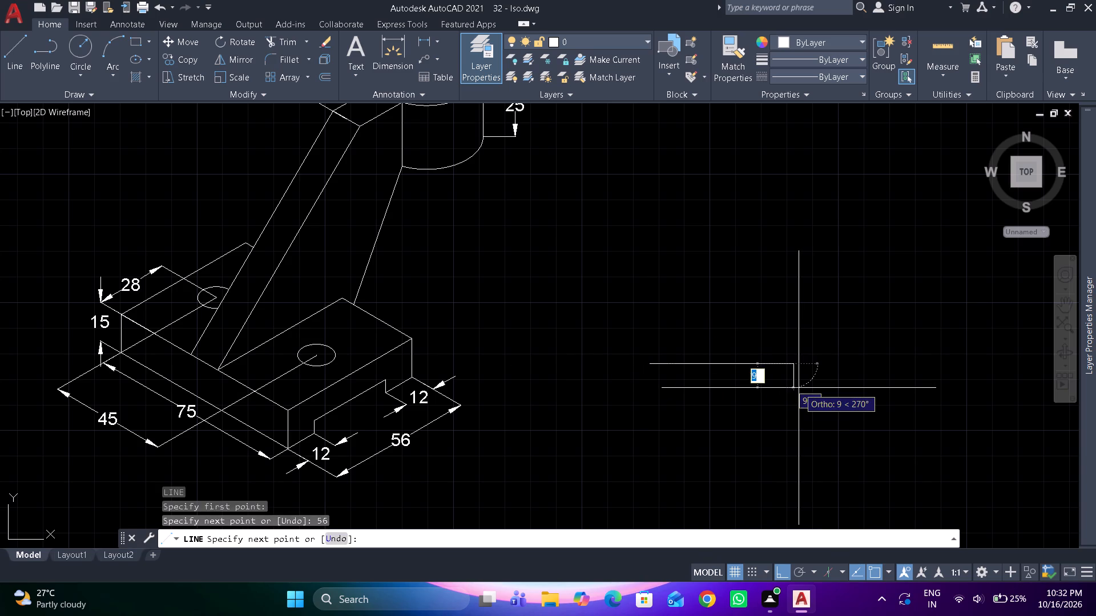
scroll(823, 311, up, 1)
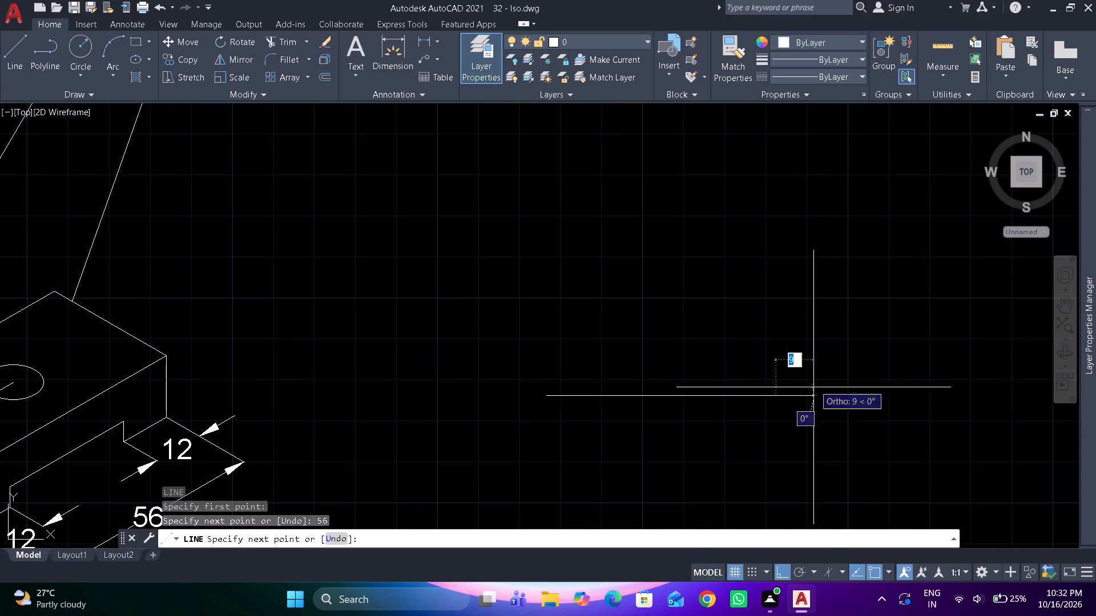
text(15)
key(Return)
text(12)
key(Return)
key(5)
key(Return)
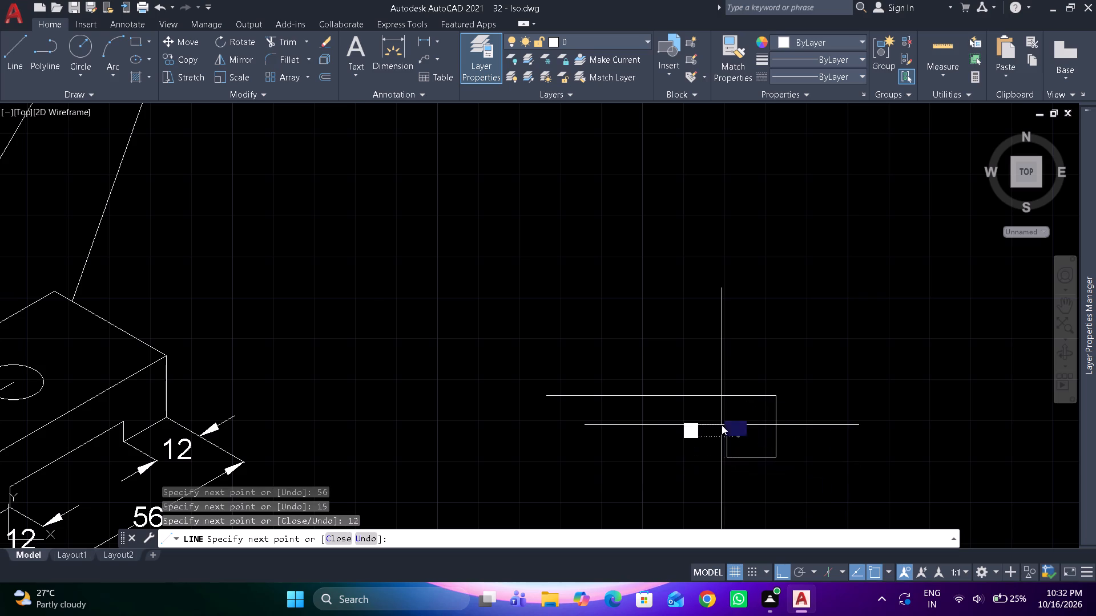
key(Return)
Mirror the base's right side, foot and notch lines about the top edge's vertical midline, keeping the originals.
drag(760, 475, 731, 461)
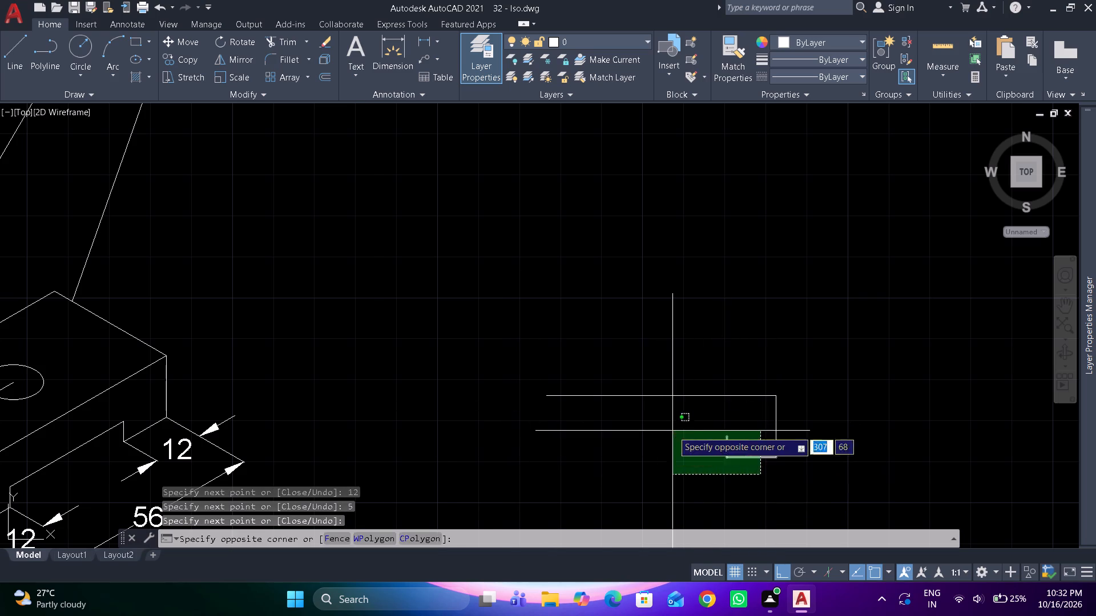
click(672, 431)
drag(792, 433, 765, 425)
click(765, 425)
text(mi)
key(space)
drag(656, 396, 663, 371)
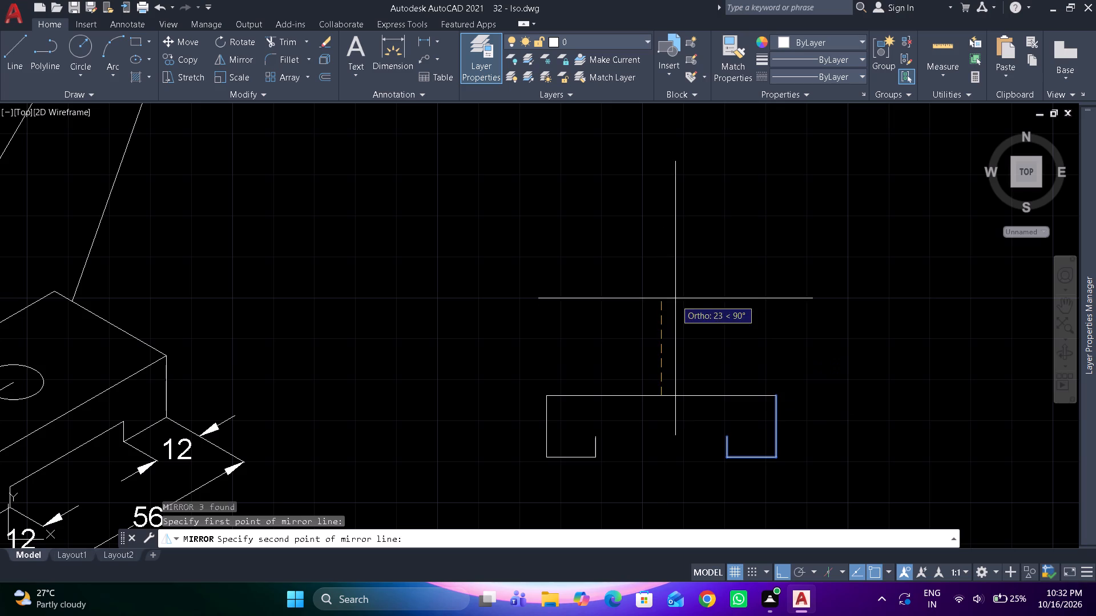
click(675, 298)
key(space)
Draw a horizontal line joining the two notch side lines to close the base outline.
key(l)
key(space)
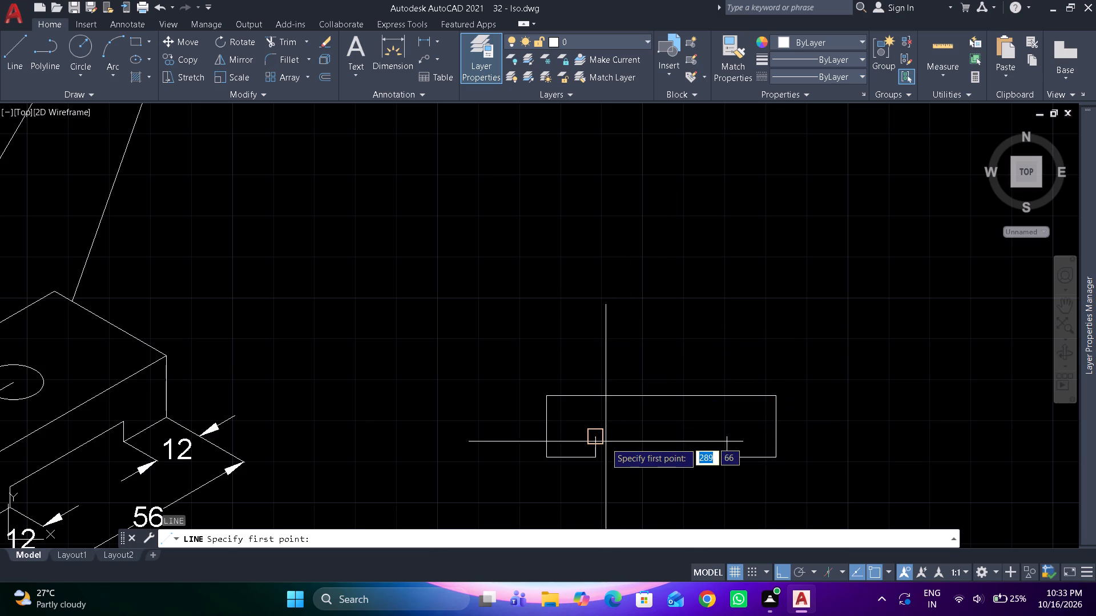
click(602, 439)
drag(735, 440, 734, 432)
key(space)
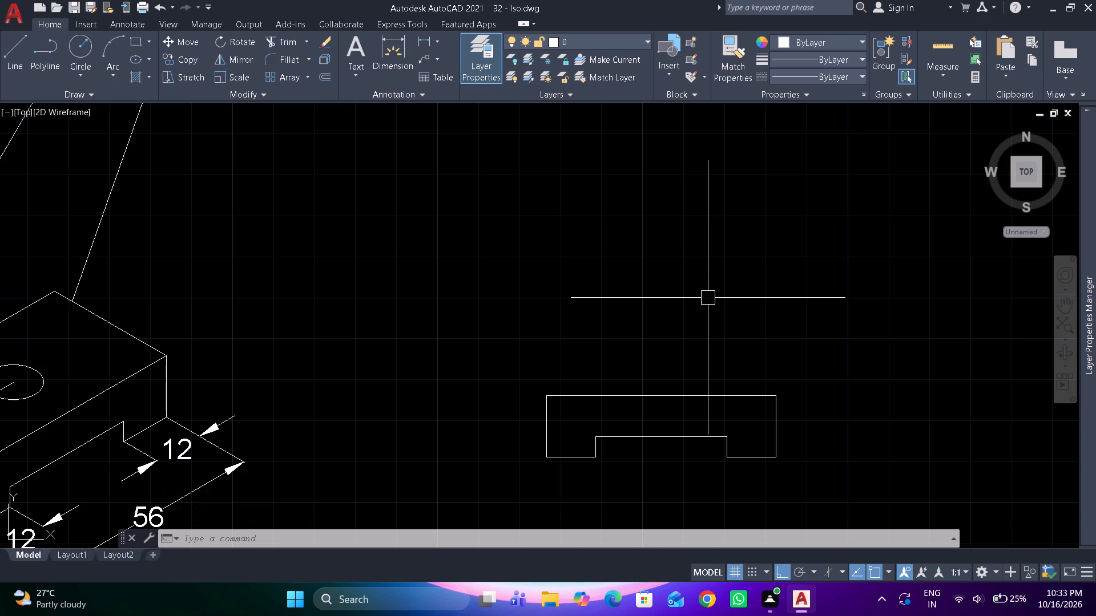
Draw a vertical construction line upward from the upper-left corner of the base outline.
text(l)
key(space)
drag(539, 391, 539, 384)
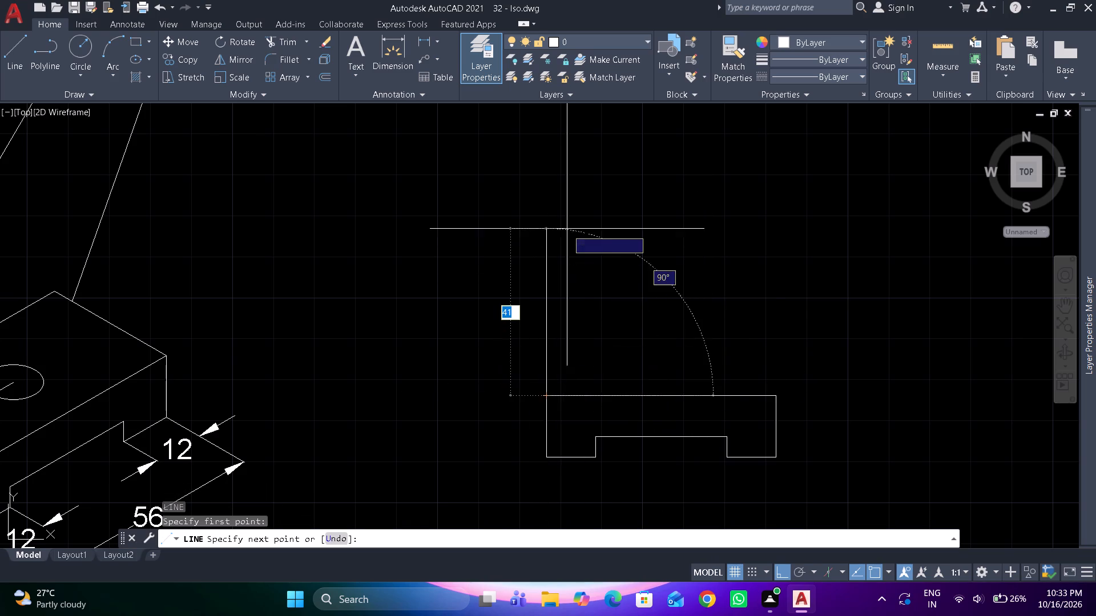
scroll(567, 228, down, 3)
middle_drag(567, 231, 555, 359)
click(568, 291)
key(space)
Offset the vertical construction line 100 to the right.
scroll(550, 370, up, 2)
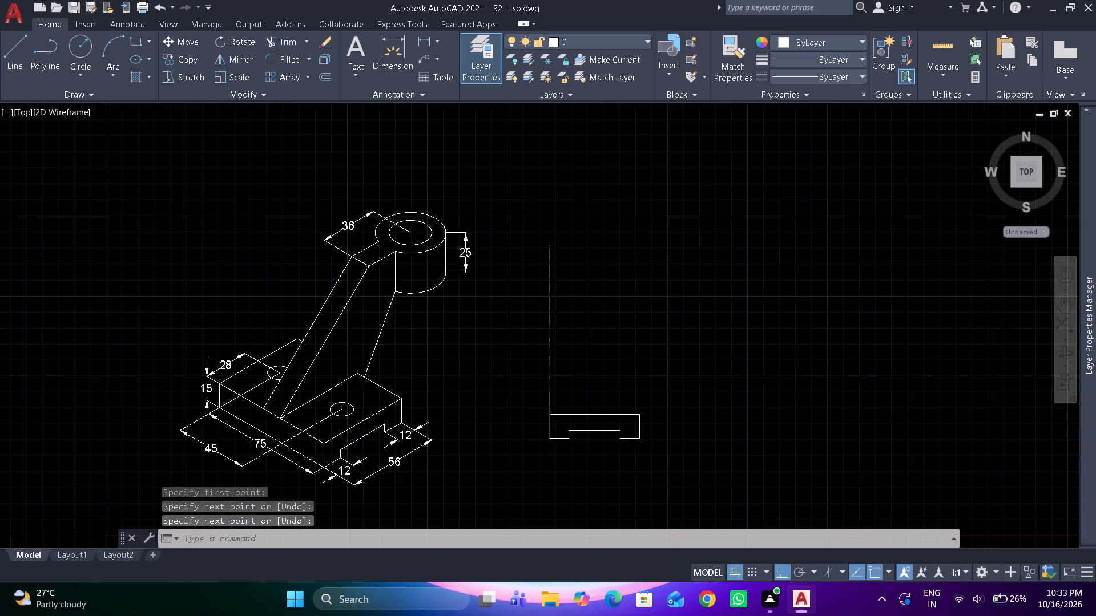
key(o)
key(space)
key(1)
text(00)
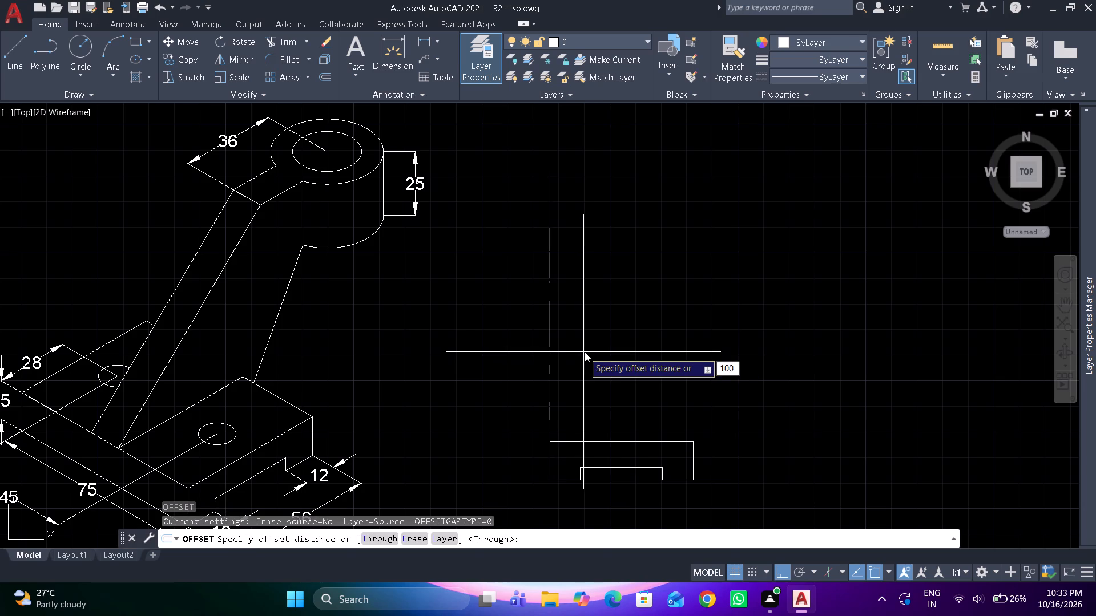
key(Return)
drag(550, 362, 579, 349)
click(750, 312)
key(space)
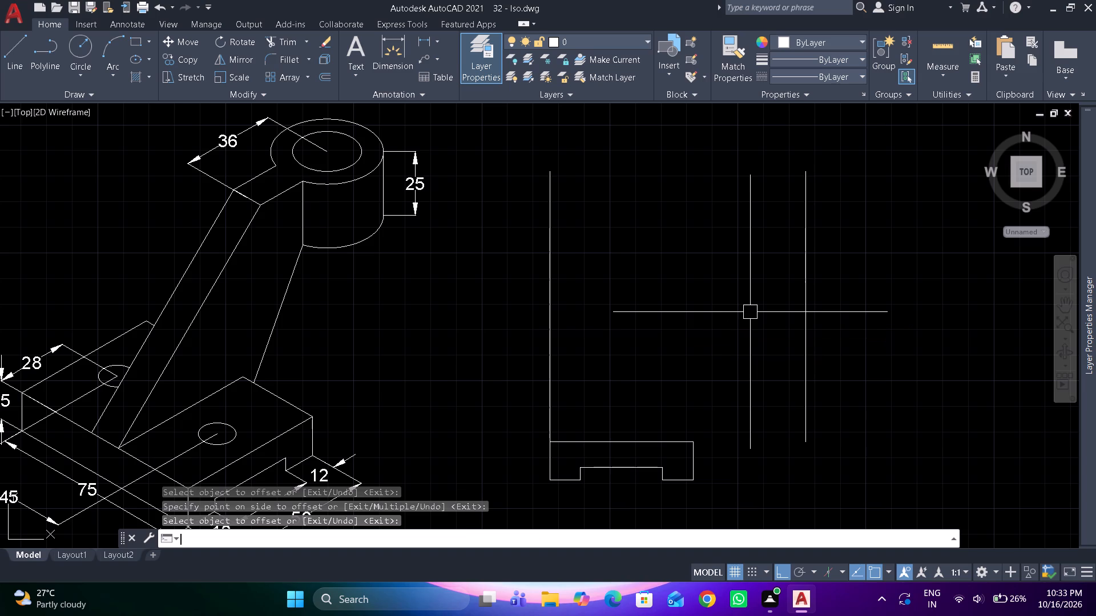
Draw a horizontal construction line rightward from the base's lower-right corner, past the offset vertical line.
key(l)
key(space)
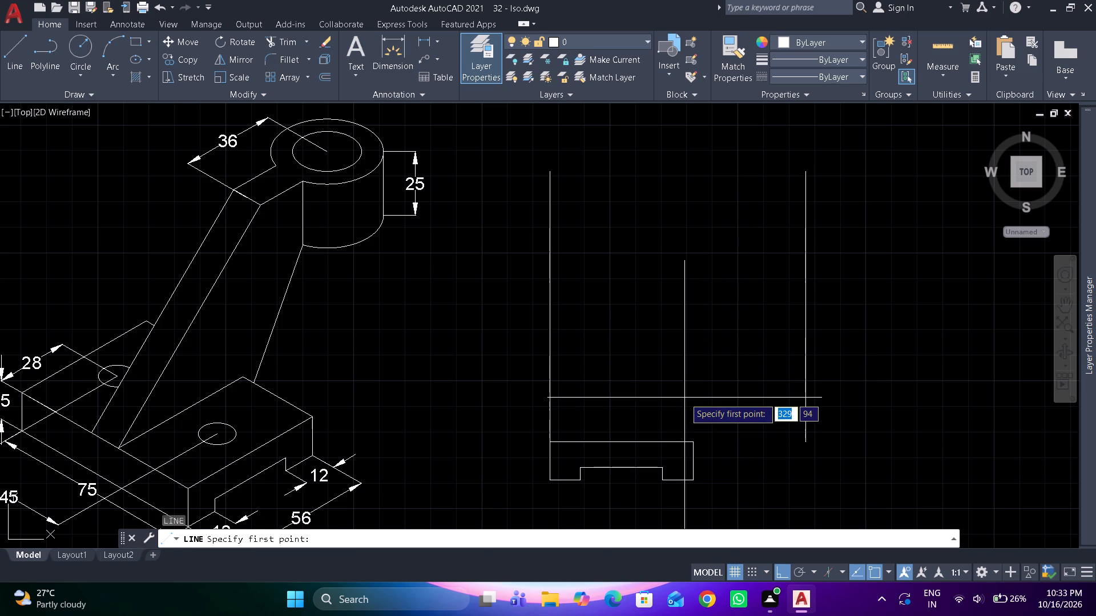
click(691, 484)
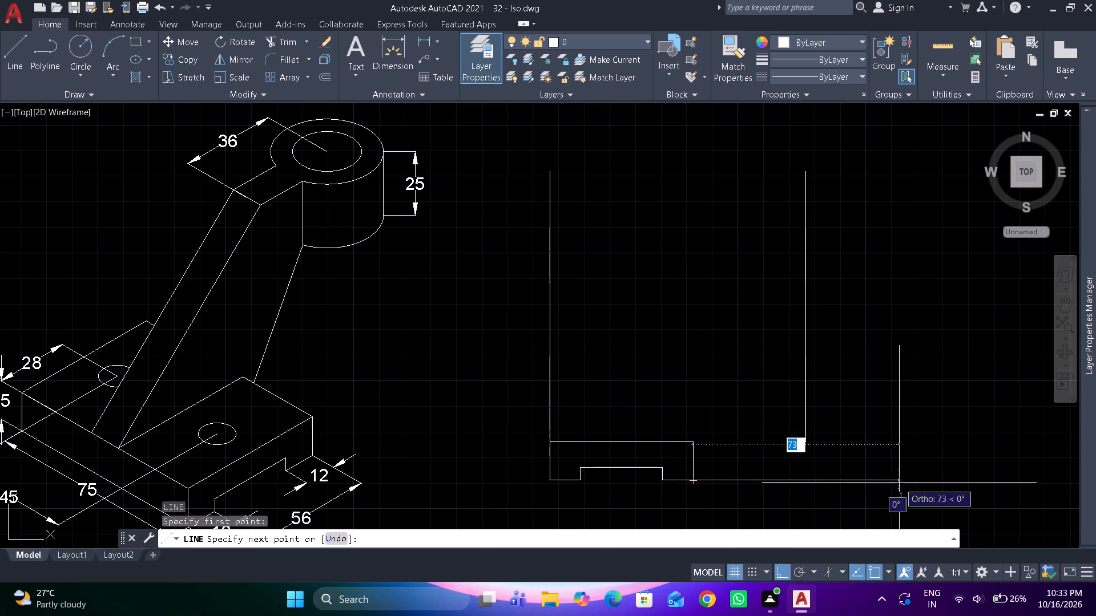
click(901, 482)
key(space)
Offset the horizontal construction line 63 upward.
text(o 36)
key(BackSpace)
key(BackSpace)
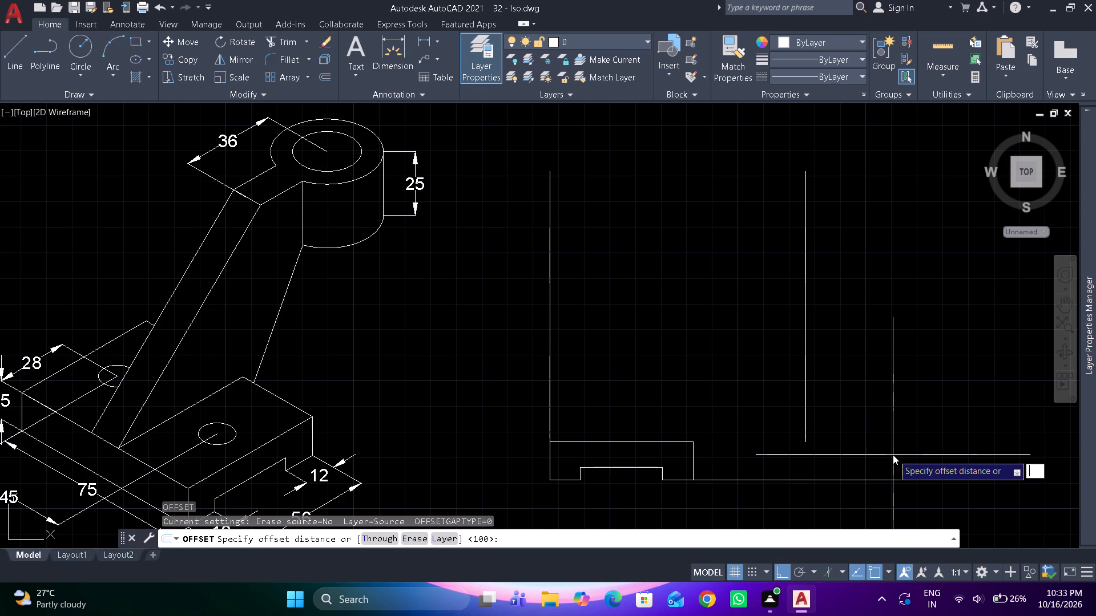
key(BackSpace)
text(63)
key(Return)
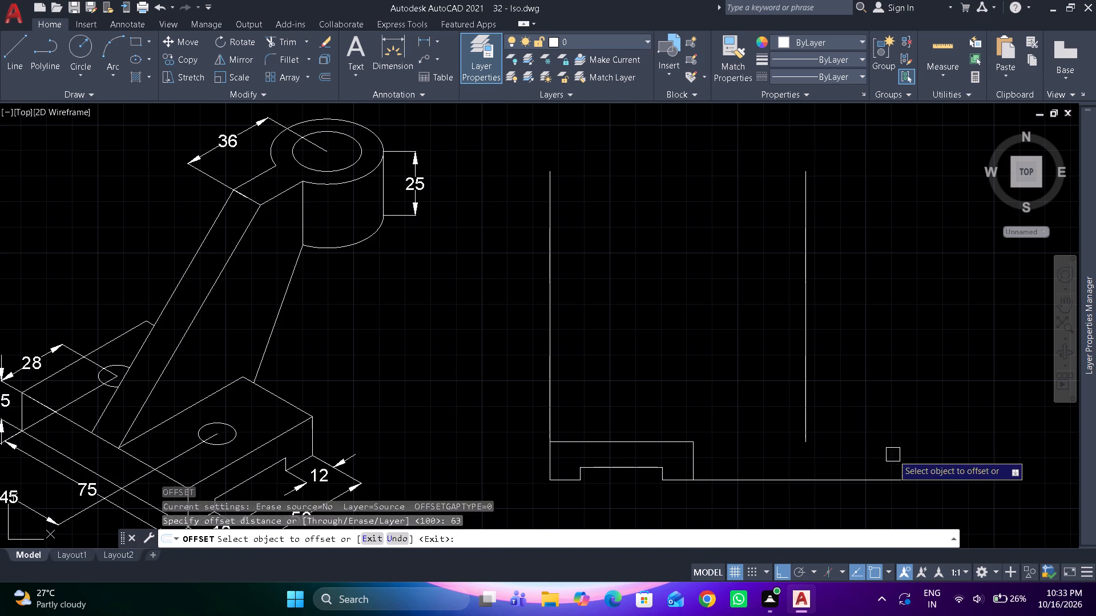
drag(881, 480, 880, 453)
click(874, 321)
key(Return)
Erase the two source construction lines: the horizontal one at base bottom level and the vertical one at the base's upper-left corner.
drag(876, 483, 870, 481)
text(e)
key(space)
drag(574, 323, 567, 327)
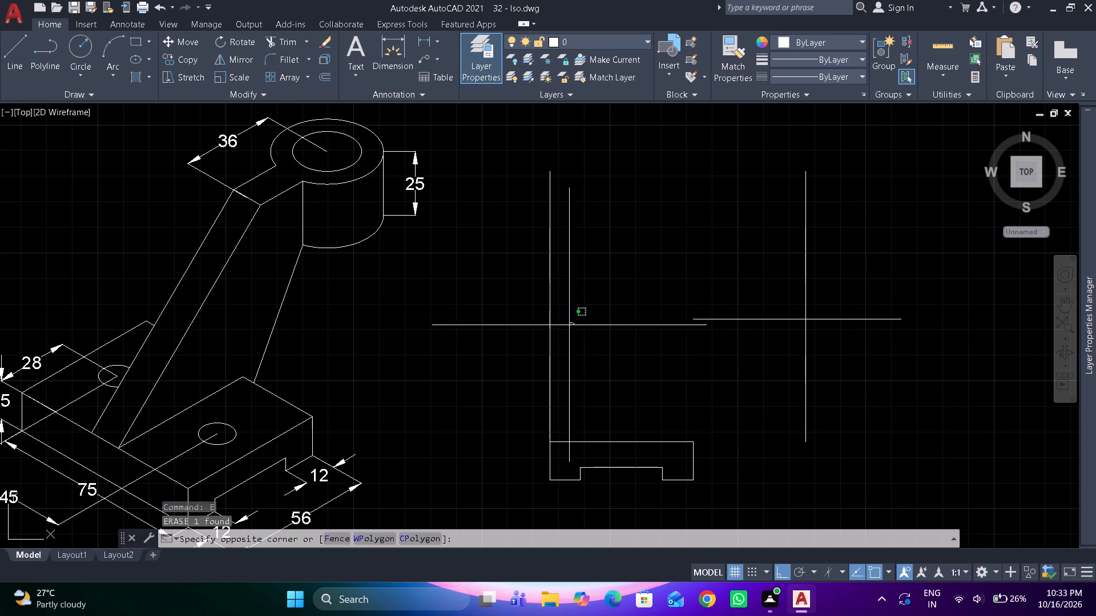
drag(567, 327, 488, 366)
click(472, 375)
key(space)
key(space)
click(460, 390)
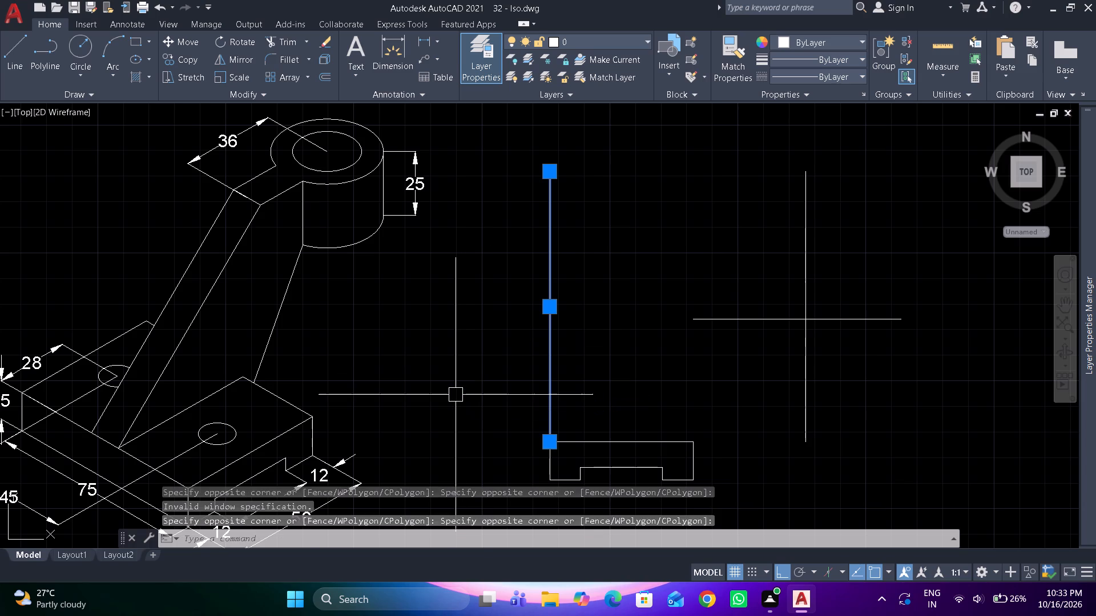
key(space)
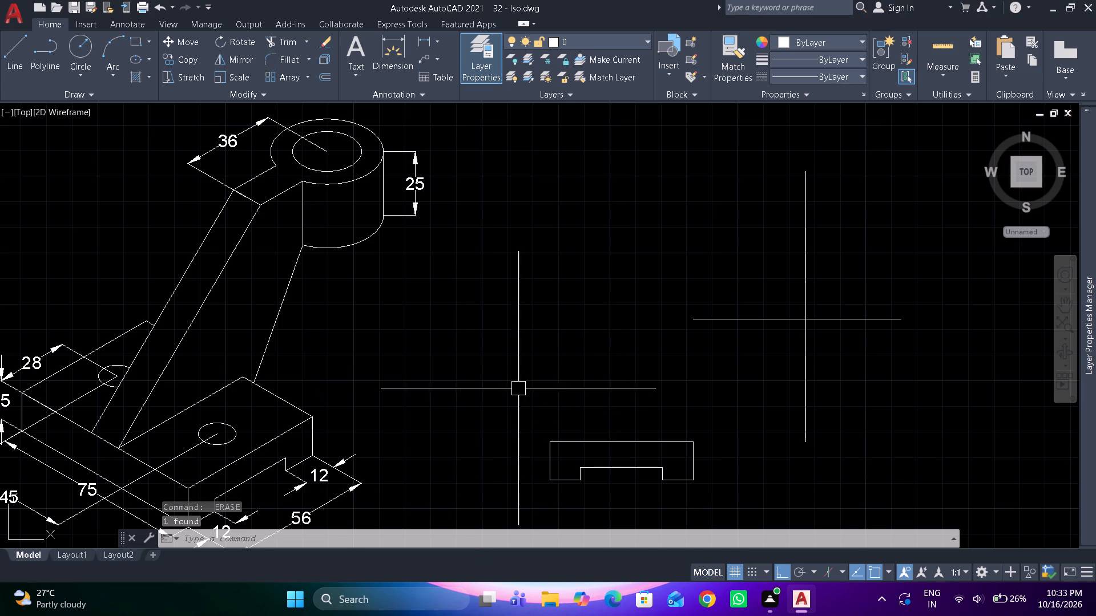
Offset the remaining vertical construction line 36 to the left.
text(o 36)
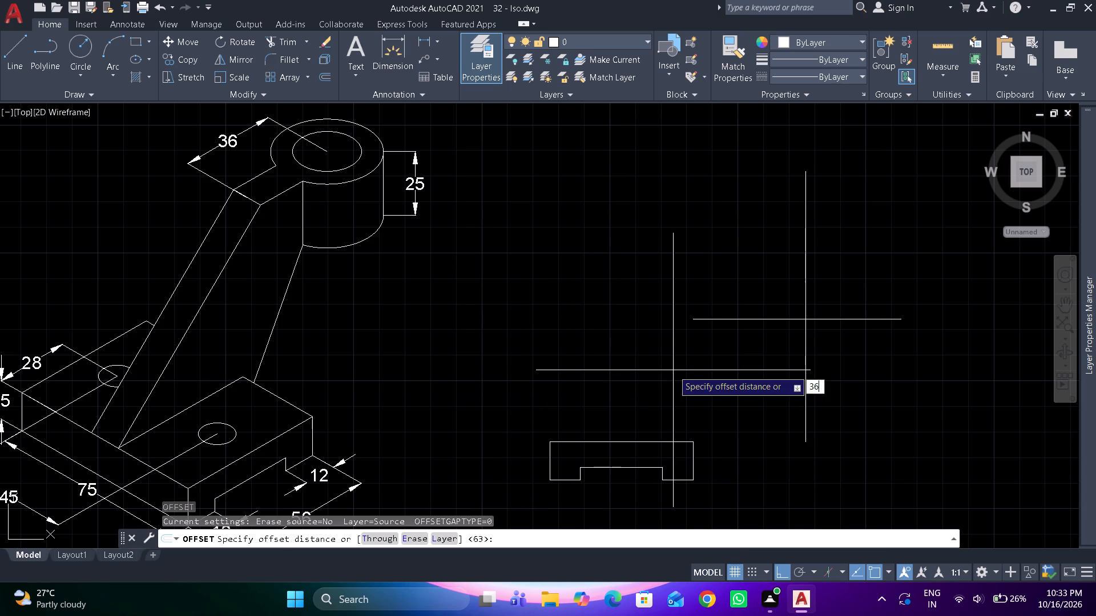
key(Return)
drag(802, 358, 786, 358)
click(660, 363)
key(Return)
Draw the sloping rib line from the base's upper-left corner to the intersection of the horizontal and left vertical construction lines.
text(l)
key(space)
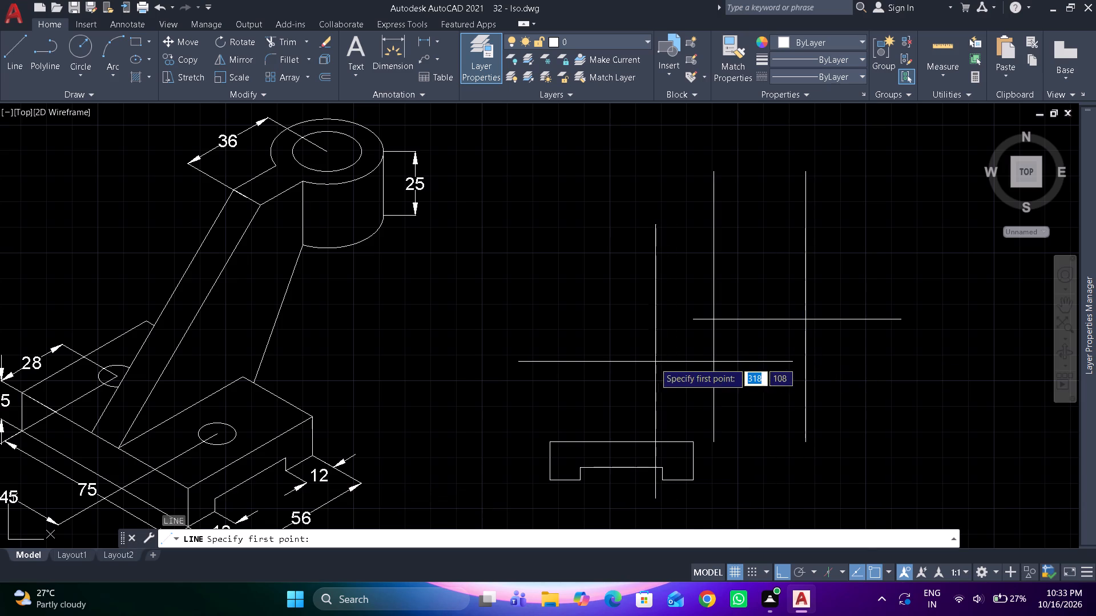
drag(553, 440, 561, 435)
scroll(702, 338, up, 1)
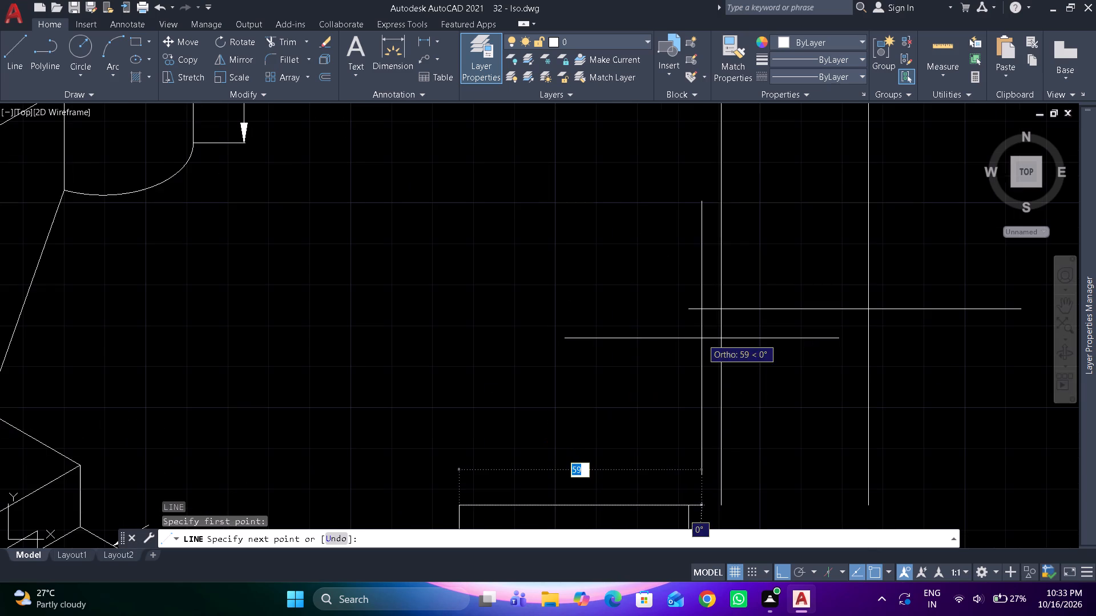
click(727, 307)
key(space)
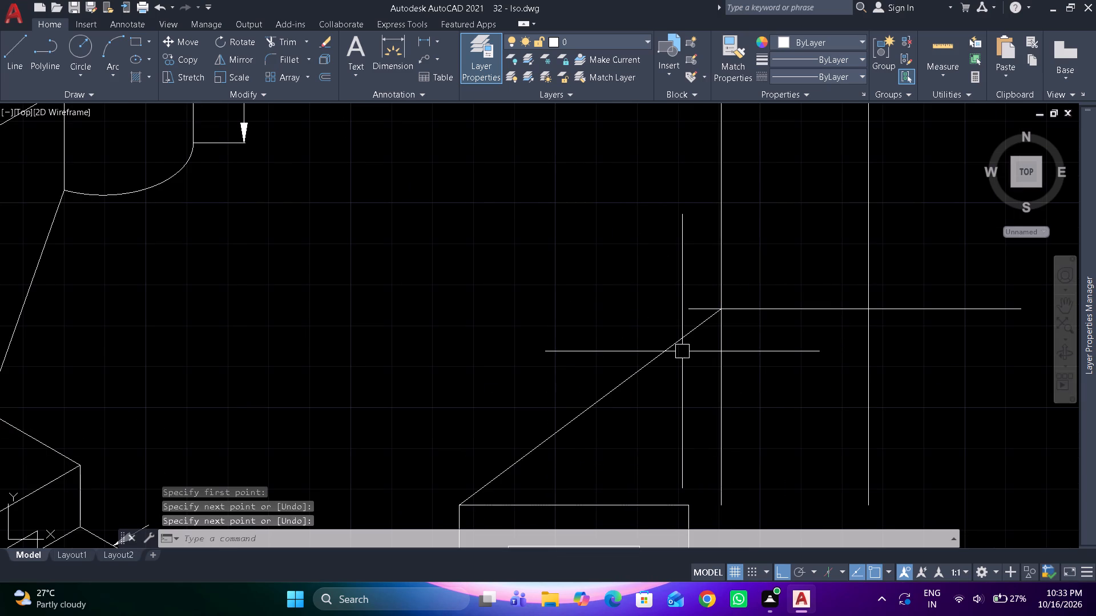
Offset the upper horizontal construction line 25 downward for the cylinder's bottom.
scroll(682, 351, down, 1)
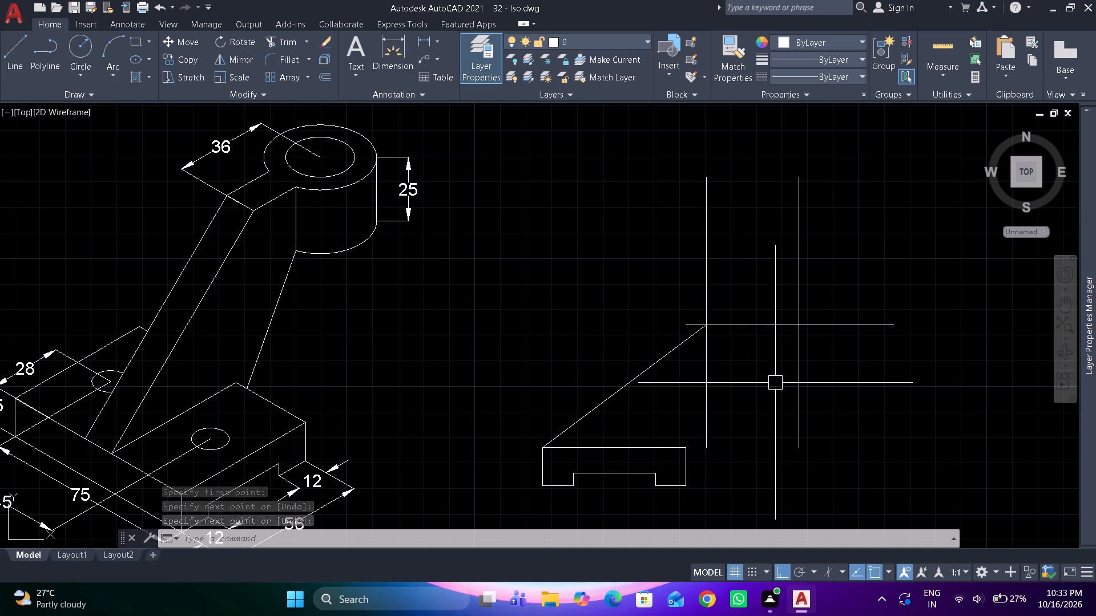
scroll(796, 387, up, 1)
text(o)
key(space)
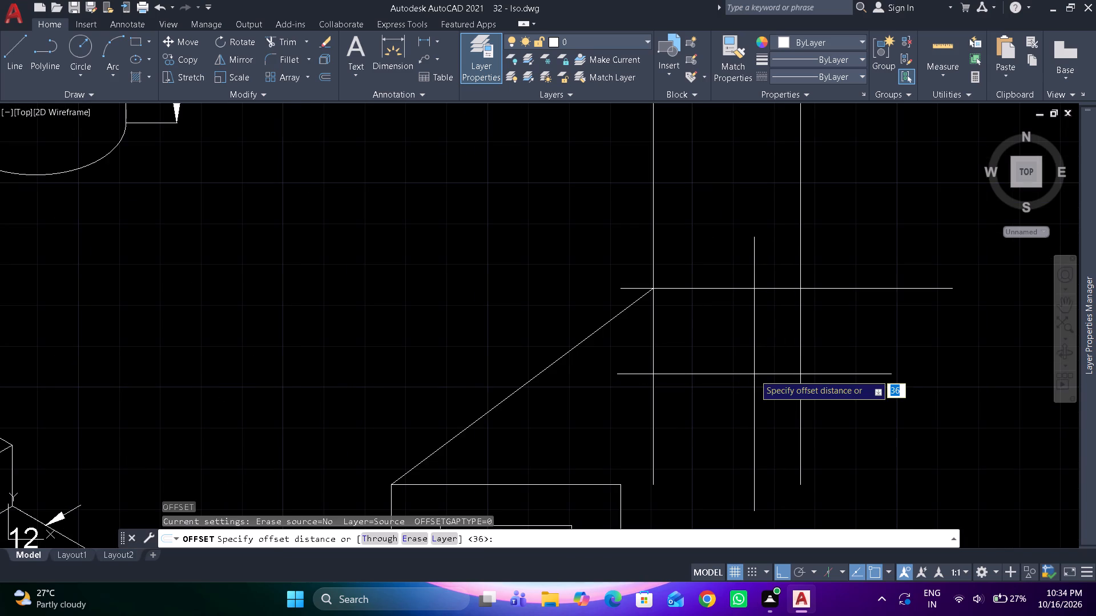
text(25)
key(Return)
click(740, 290)
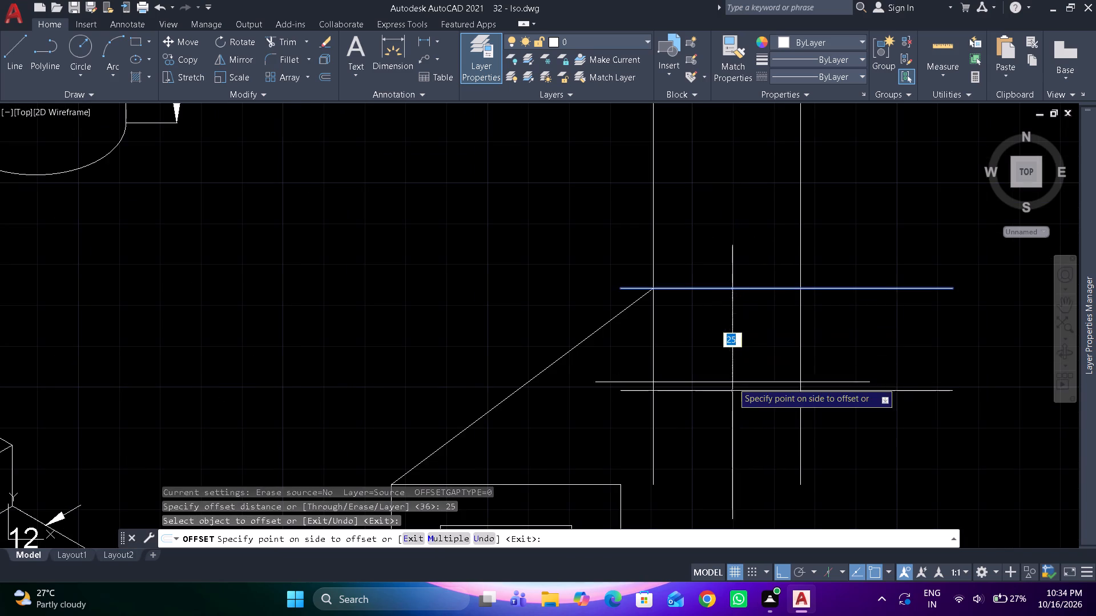
drag(732, 391, 731, 385)
key(space)
Inspect the properties of the short front edge joining the rib's top to the cylinder in the isometric view.
middle_drag(741, 386, 782, 332)
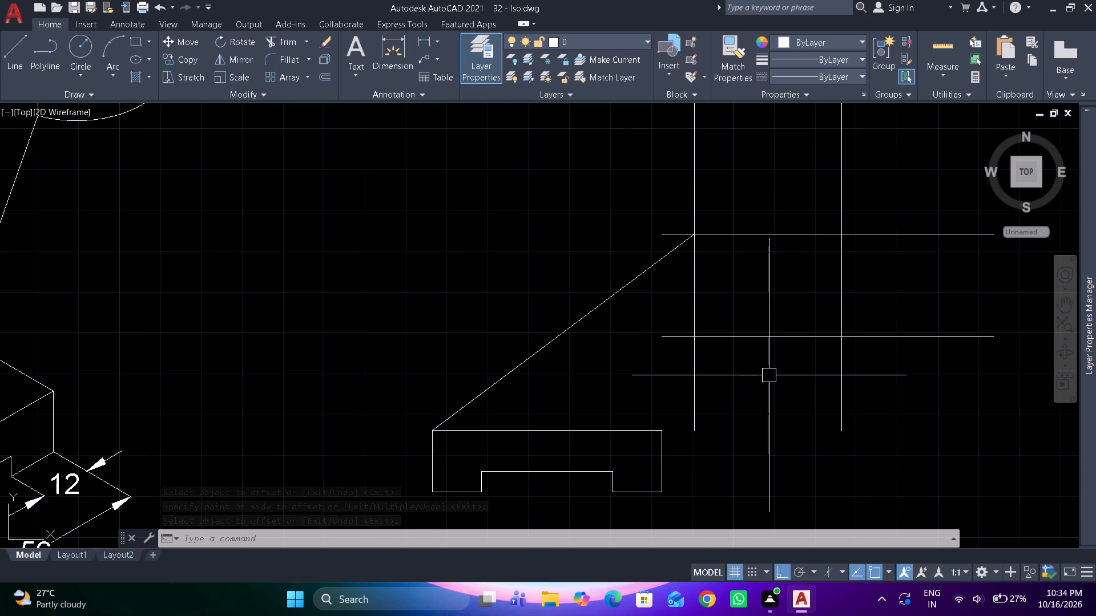
scroll(769, 376, down, 2)
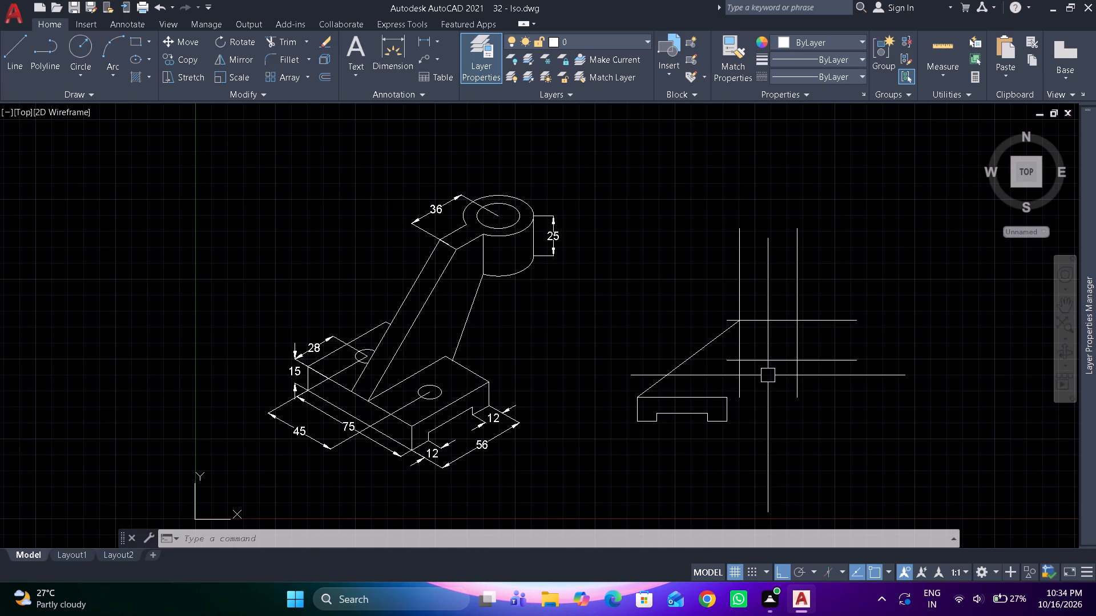
scroll(768, 375, up, 1)
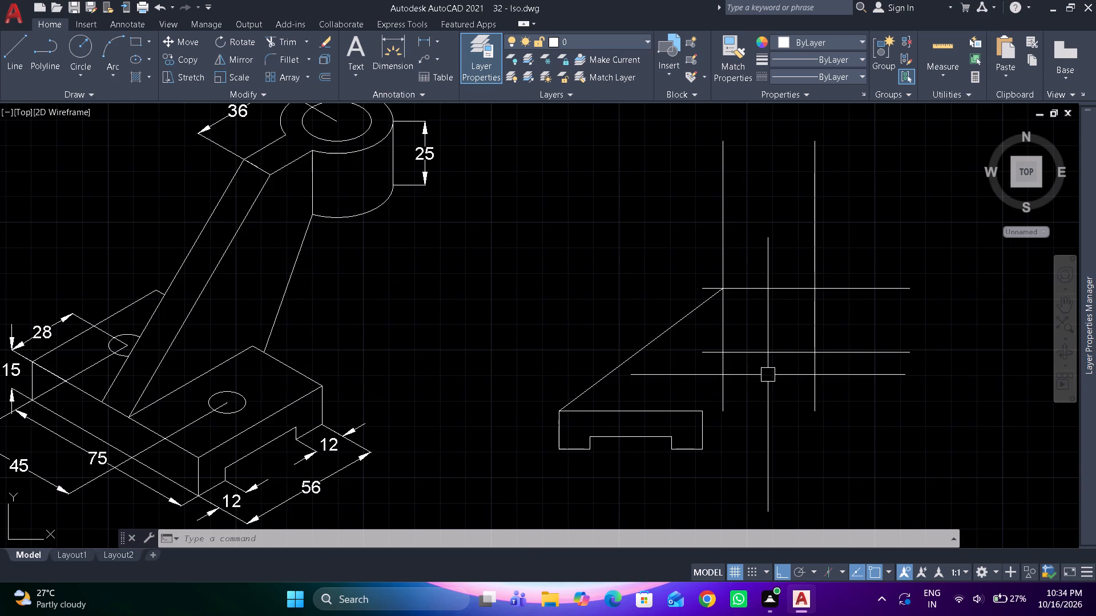
scroll(769, 383, up, 1)
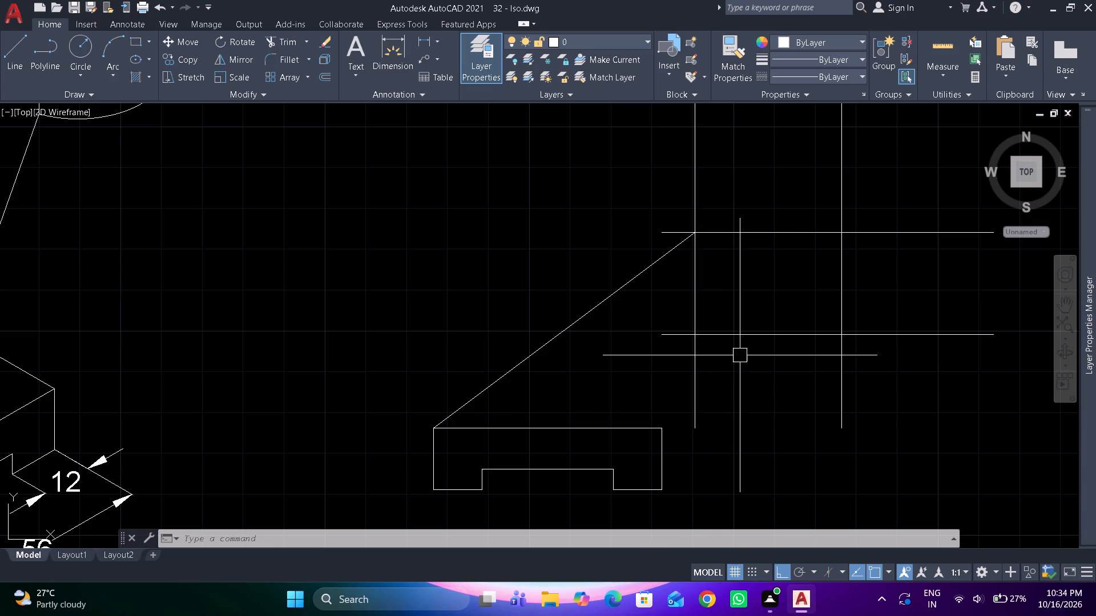
scroll(740, 355, down, 2)
scroll(490, 216, up, 2)
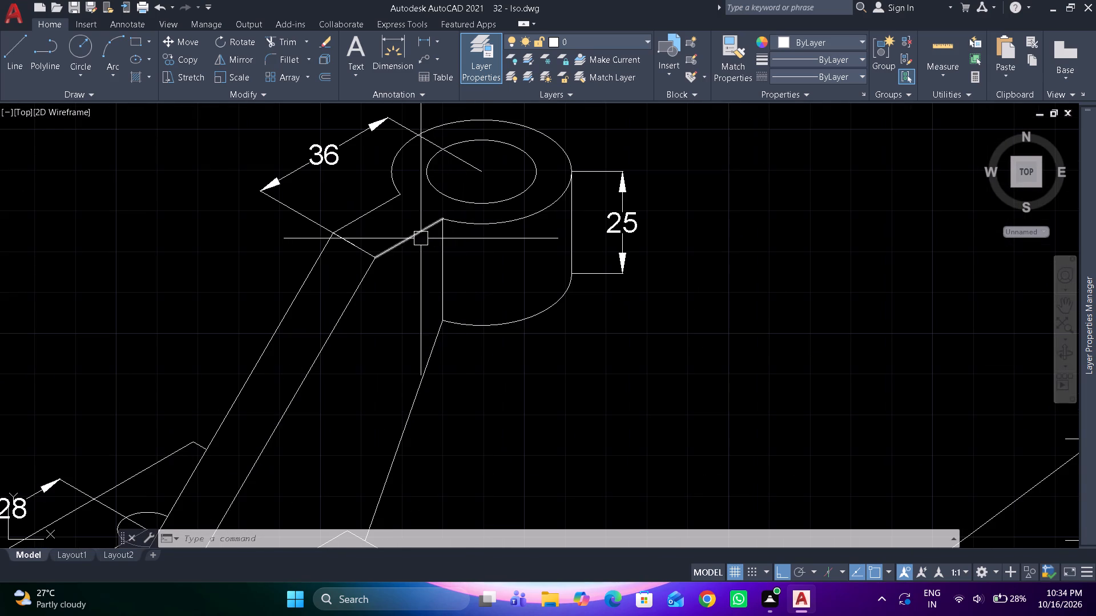
double_click(416, 233)
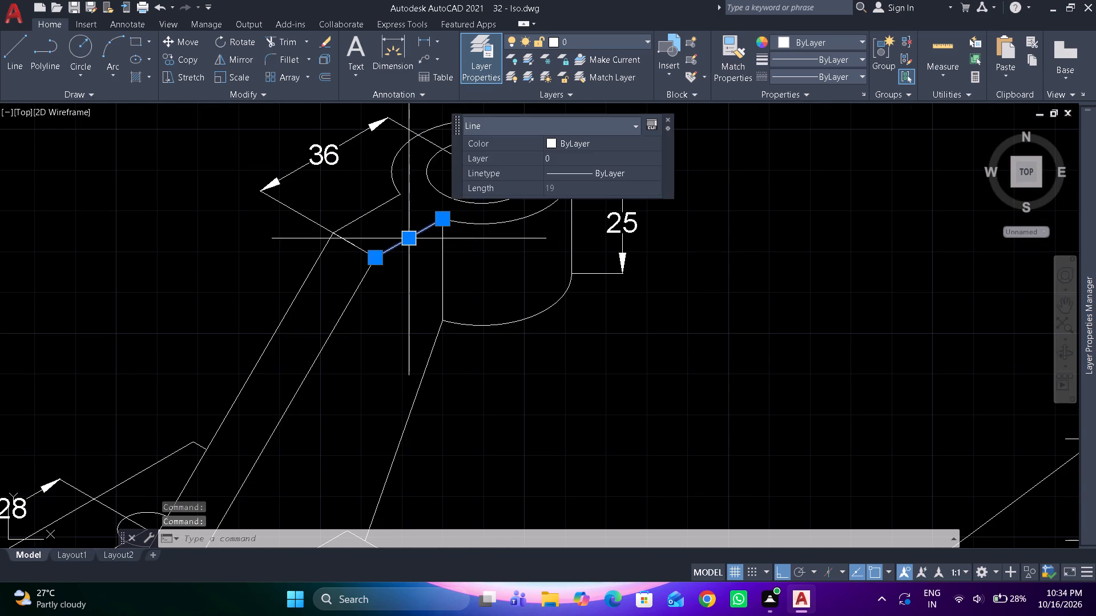
Offset the left vertical construction line at the rib's top 19 to the right for the cylinder's left edge.
scroll(553, 202, up, 3)
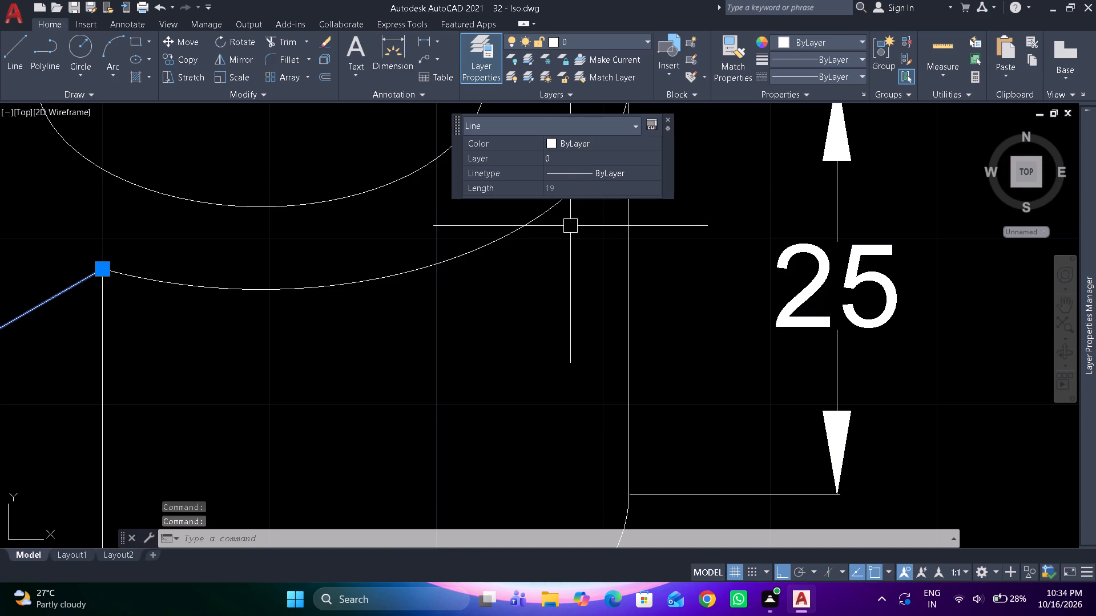
key(Escape)
scroll(570, 228, down, 5)
scroll(808, 372, up, 2)
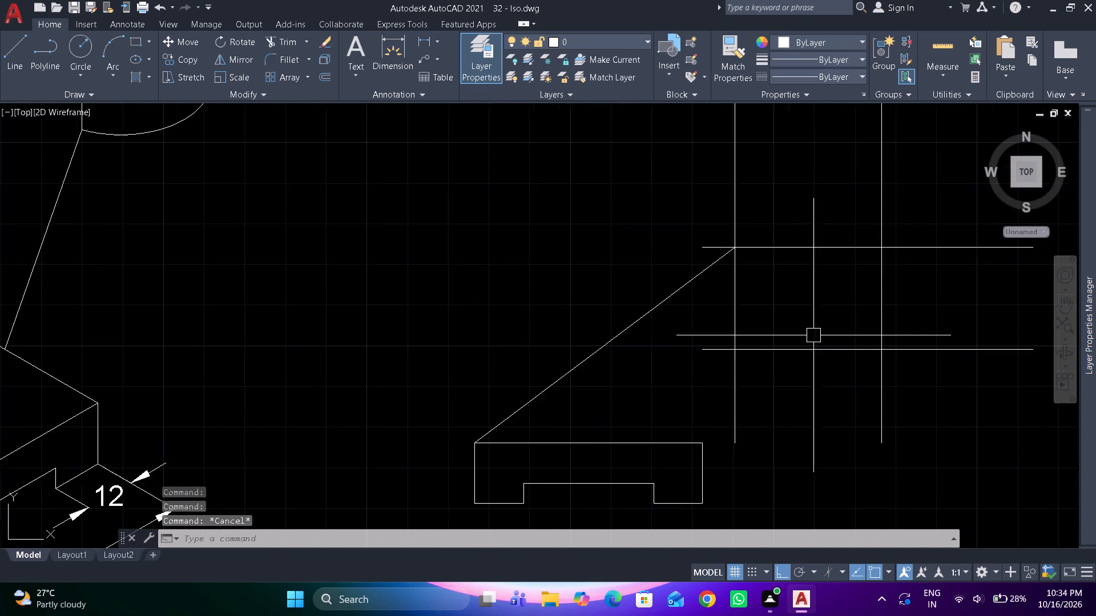
scroll(813, 335, up, 1)
text(o)
key(space)
text(19)
key(Return)
drag(686, 298, 710, 294)
click(823, 276)
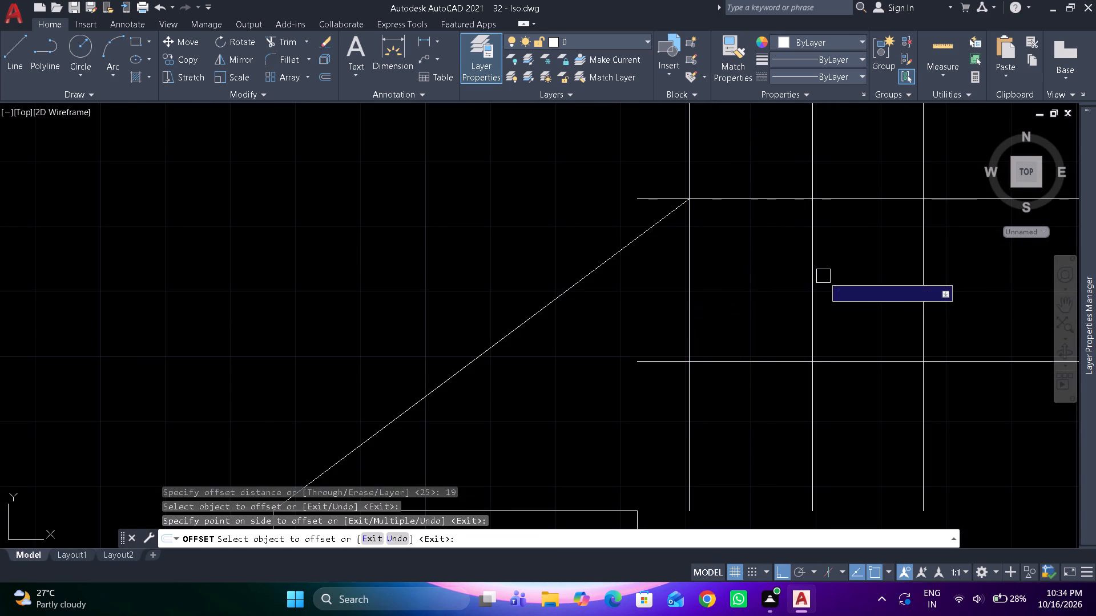
key(space)
Draw a sloping line from the base's lower-right corner to the cylinder's lower-left corner.
scroll(845, 294, down, 2)
middle_drag(845, 336, 852, 271)
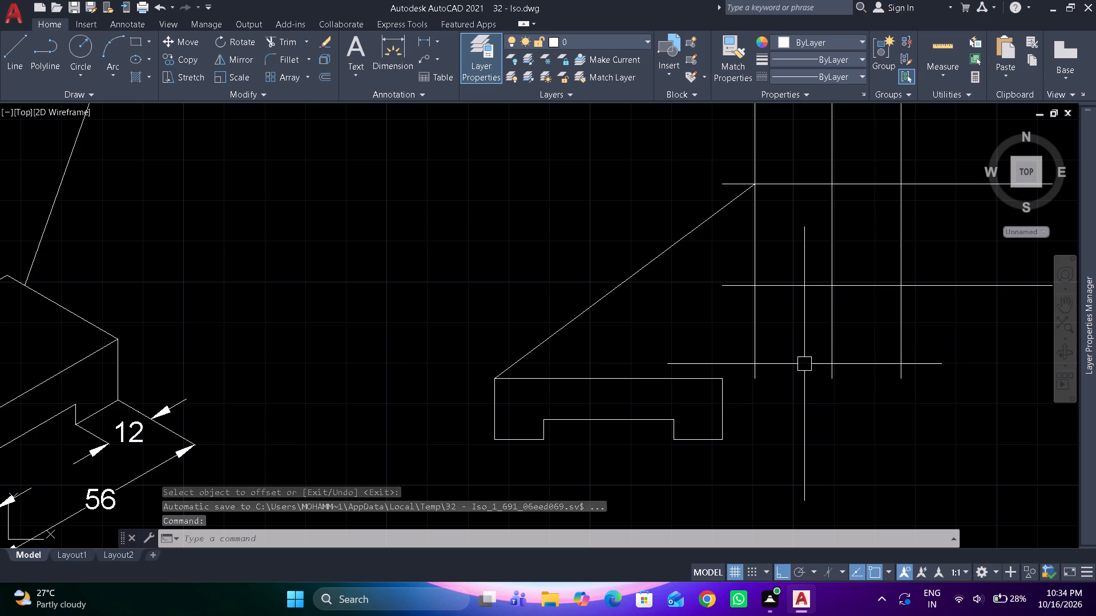
text(l)
key(space)
drag(726, 440, 726, 427)
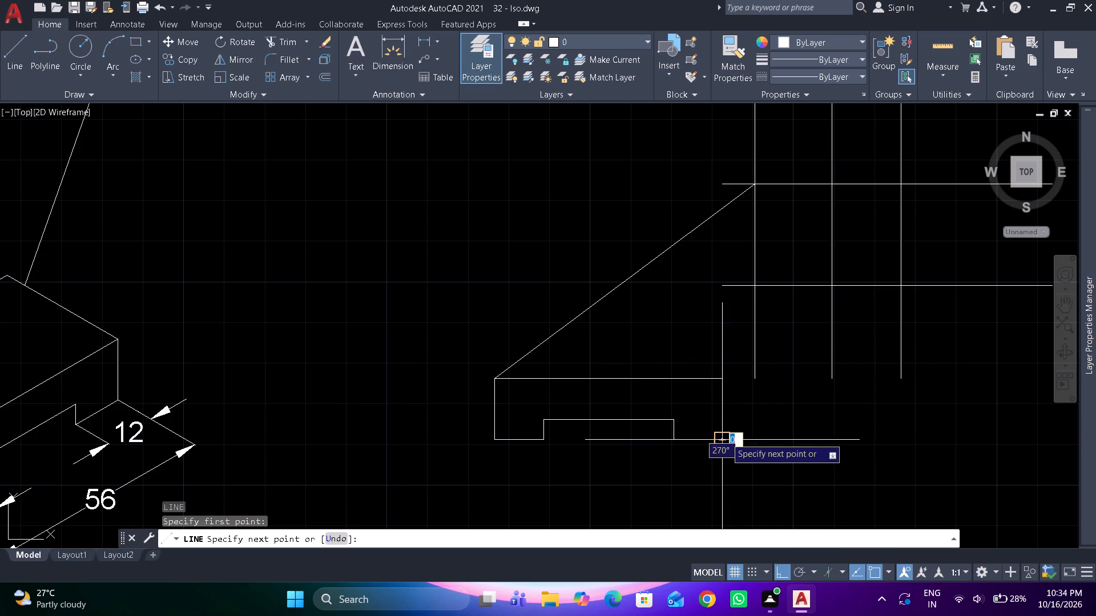
click(834, 287)
key(space)
drag(774, 306, 742, 299)
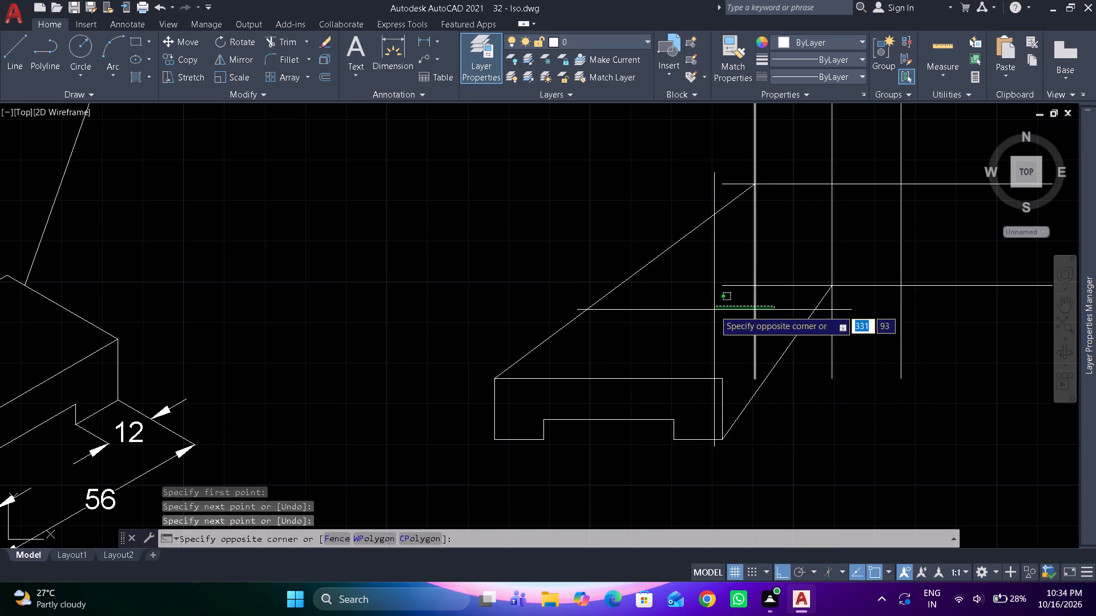
key(Escape)
Trim the excess horizontal and vertical construction lines around the rib's top and the cylinder outline.
text(tr)
key(space)
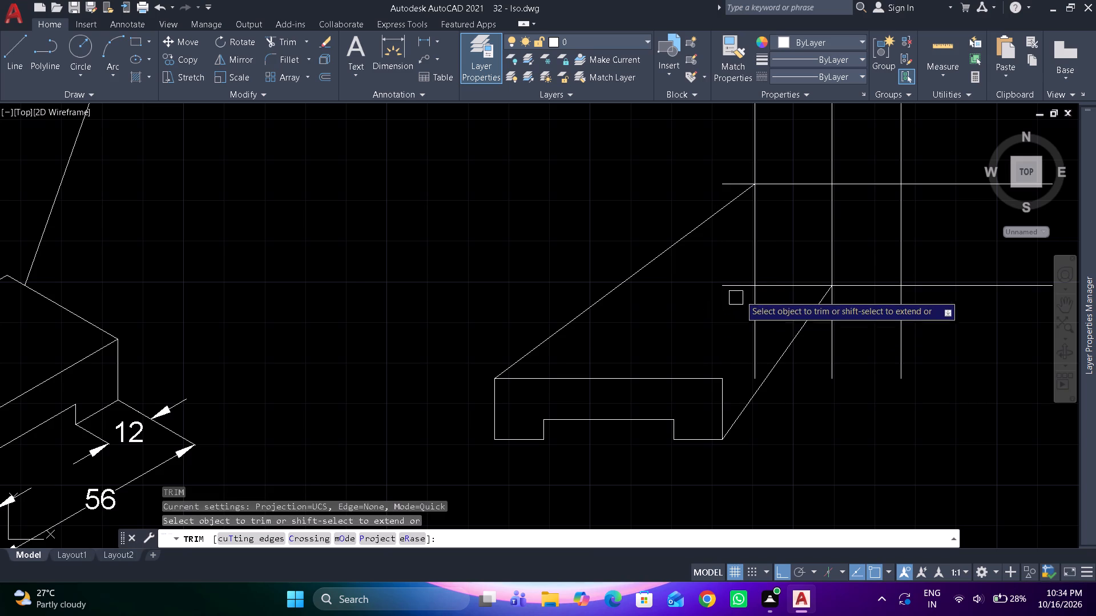
click(744, 289)
drag(761, 330, 764, 322)
click(777, 295)
click(745, 265)
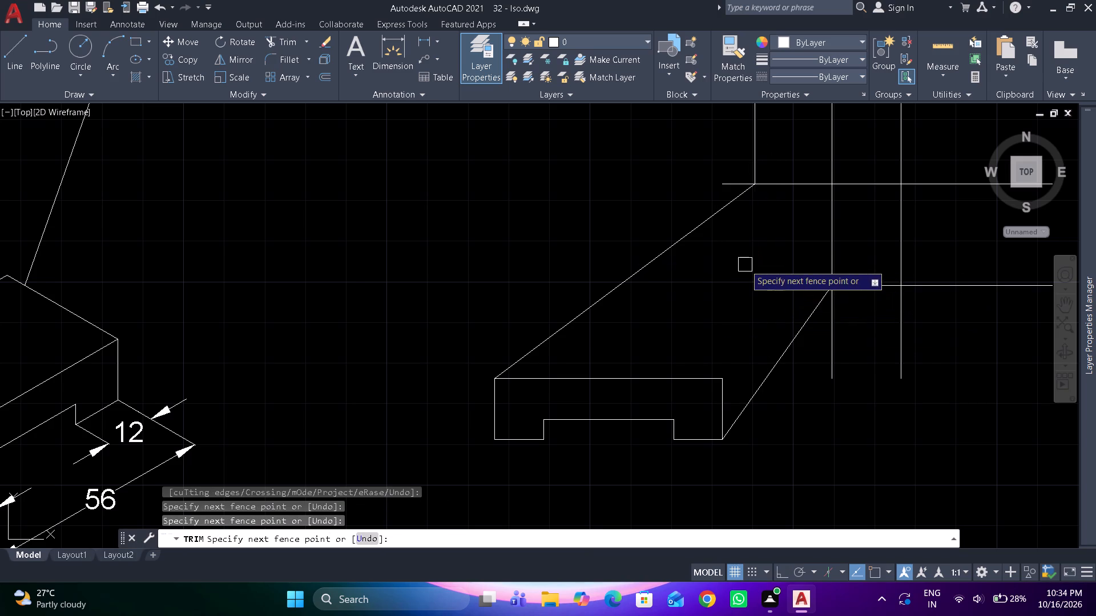
click(735, 179)
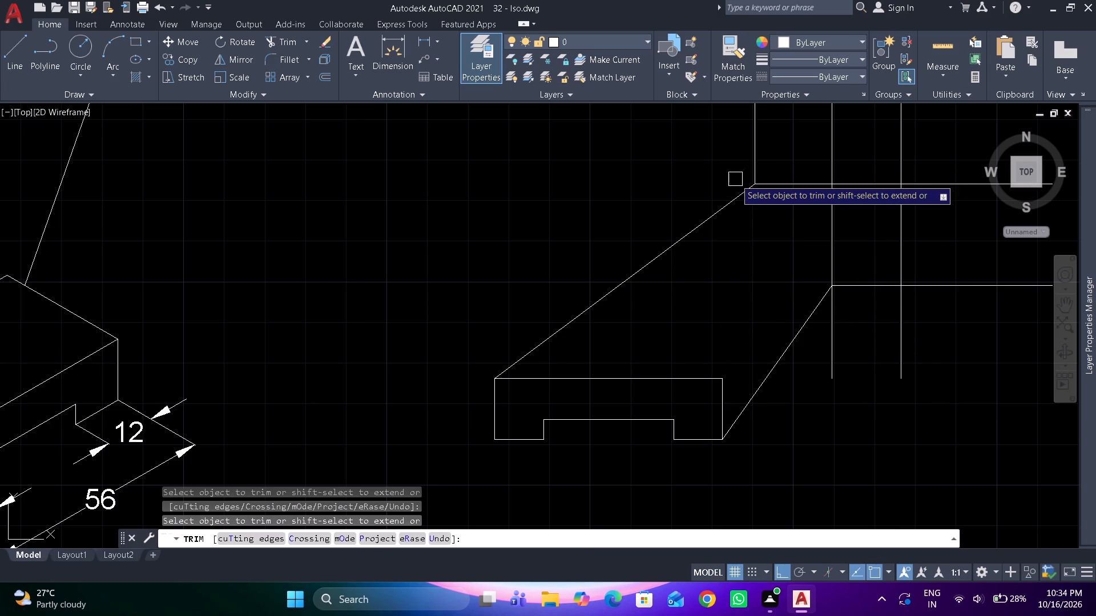
drag(731, 173, 739, 167)
click(918, 148)
middle_drag(905, 153, 751, 179)
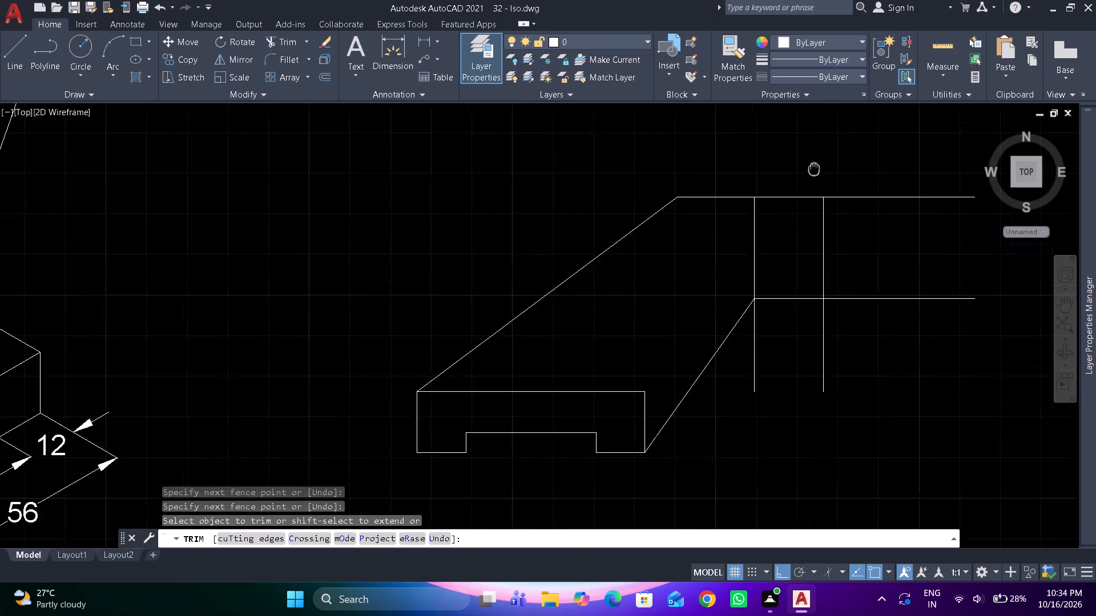
middle_drag(751, 179, 655, 194)
drag(724, 182, 573, 412)
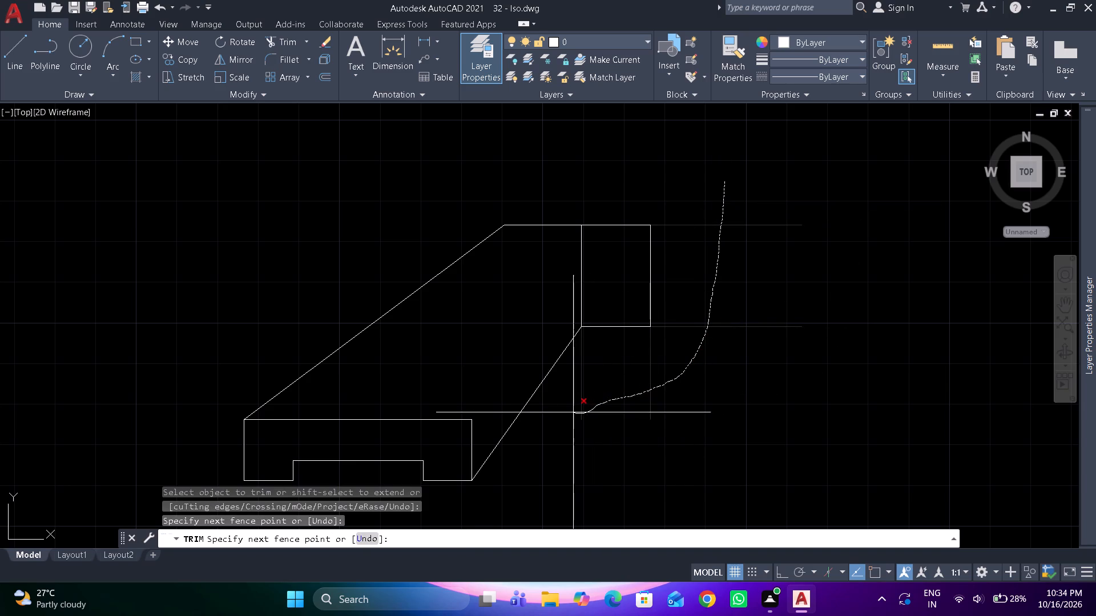
drag(573, 412, 573, 410)
key(space)
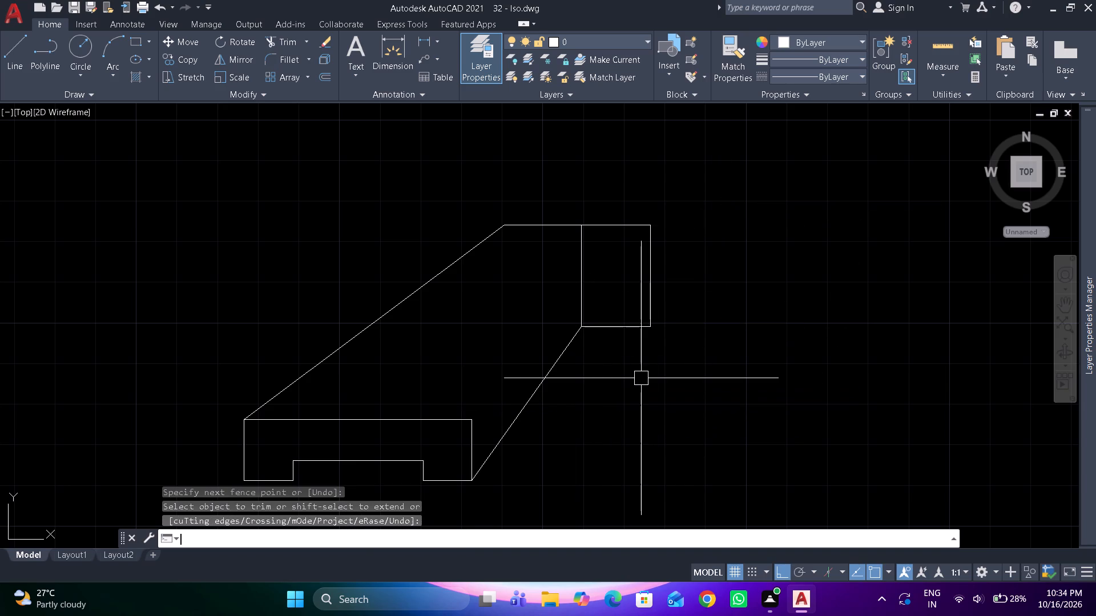
Offset the cylinder's centre line 11 to both sides for the hole edges.
double_click(625, 226)
scroll(628, 245, up, 1)
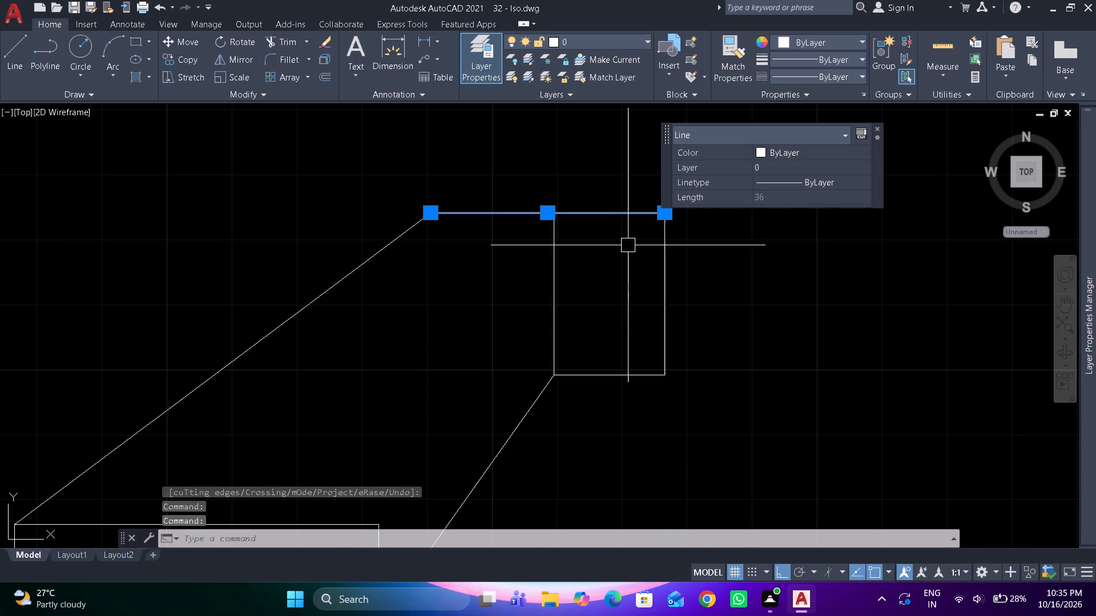
key(Escape)
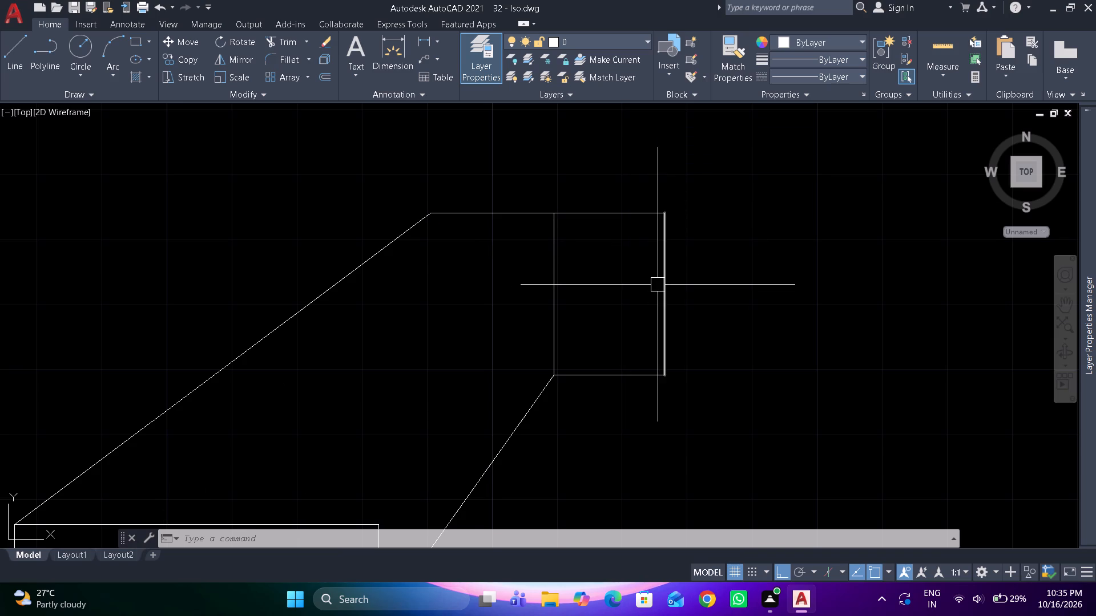
text(o)
key(space)
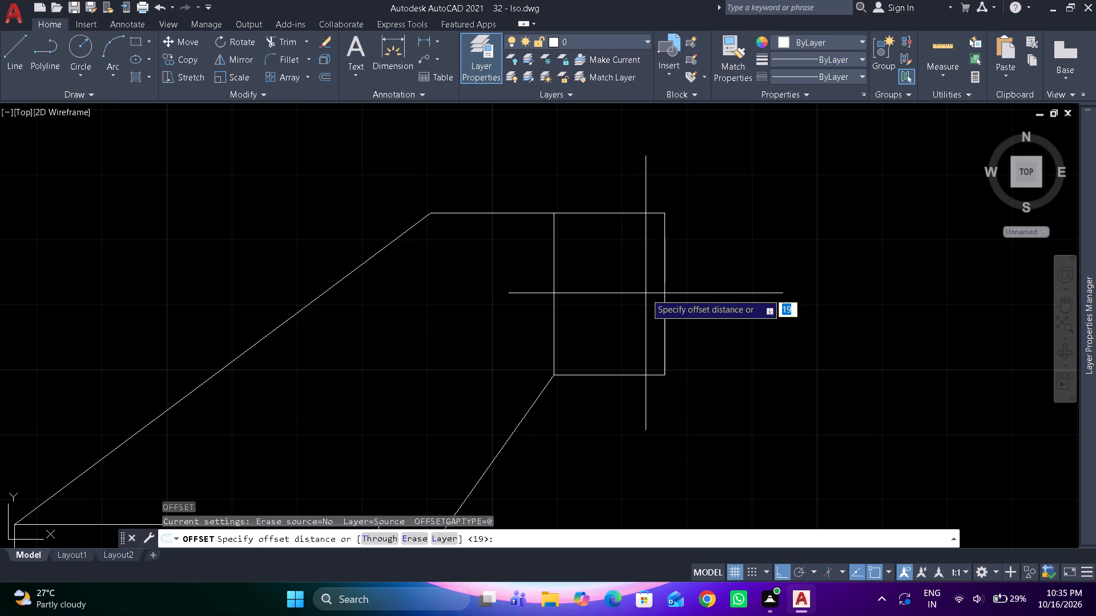
text(11)
key(Return)
click(661, 315)
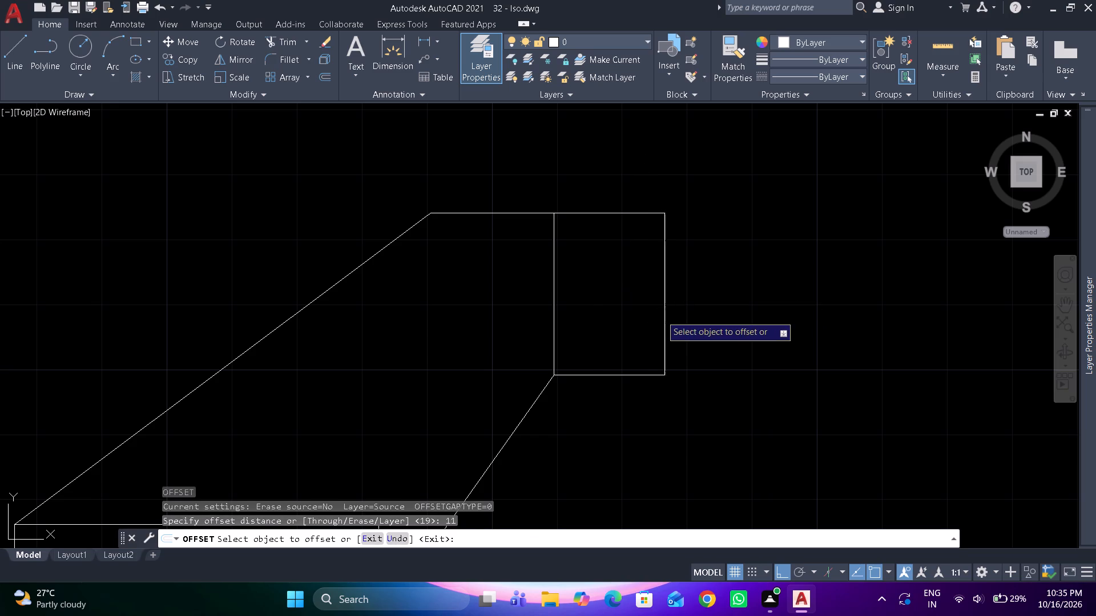
click(651, 319)
drag(664, 321, 676, 320)
click(743, 310)
key(space)
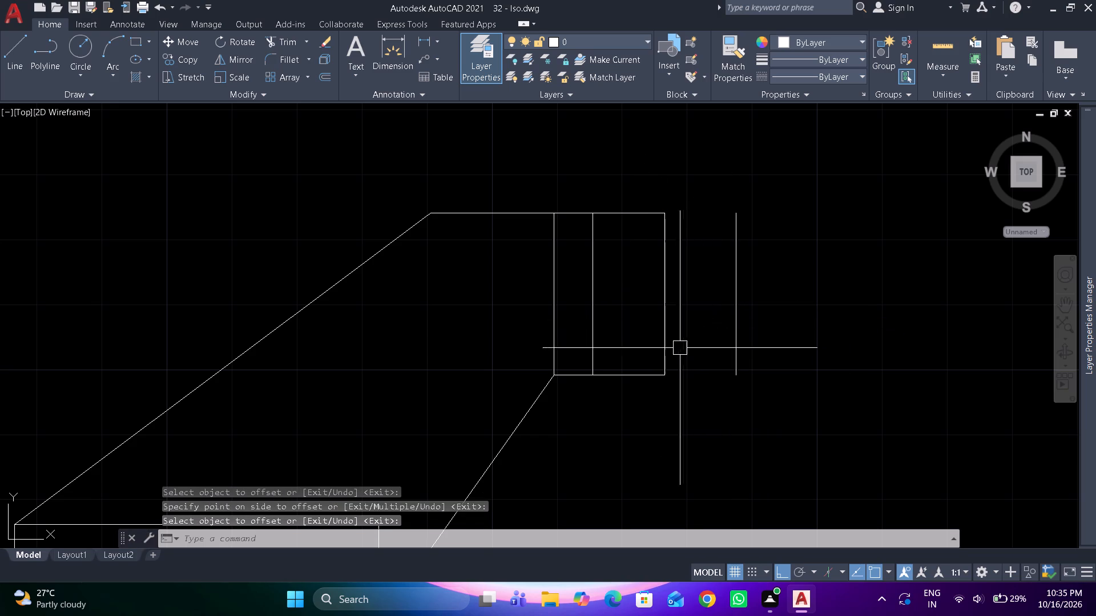
Offset the cylinder's centre line to the right by the picked distance between centre line and left edge, 17.
key(space)
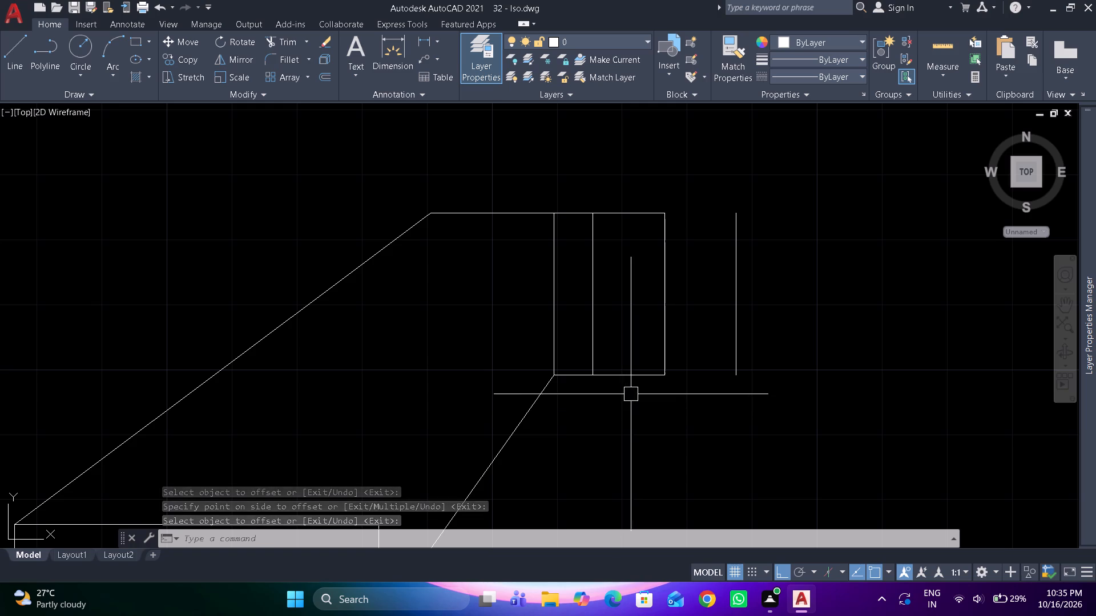
click(661, 375)
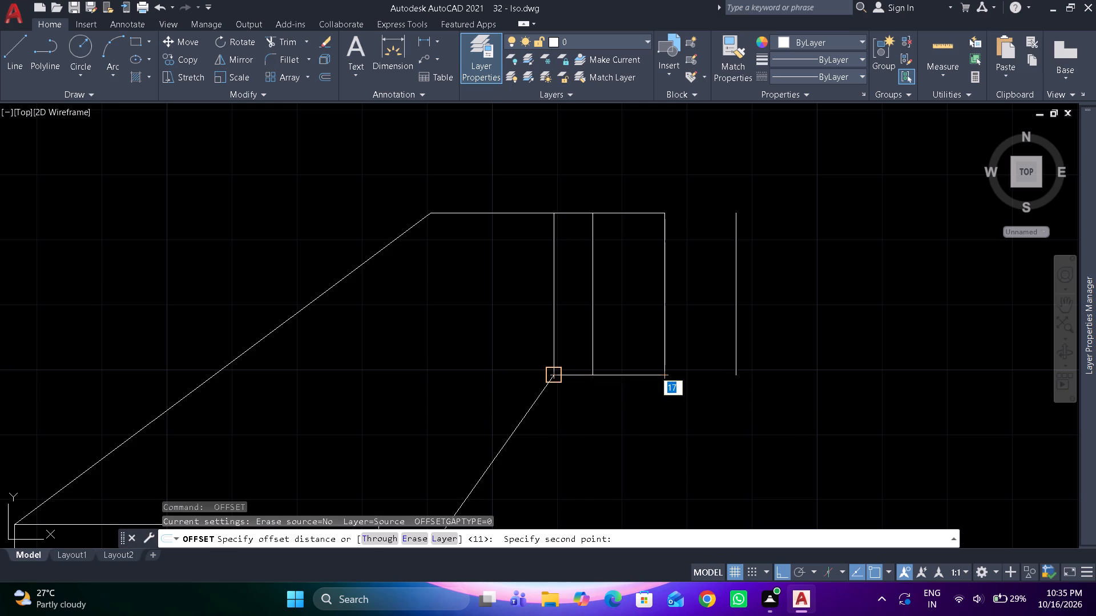
click(561, 371)
drag(669, 347, 684, 345)
click(896, 303)
key(space)
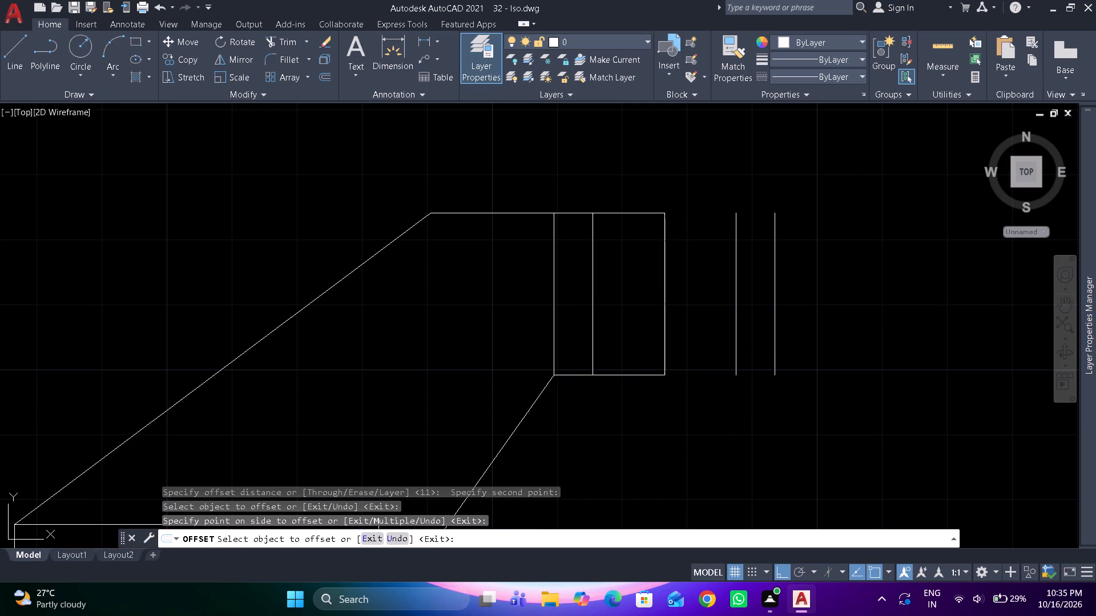
Extend the cylinder's top and bottom edges to the new right edge as the boundary.
text(ex)
key(space)
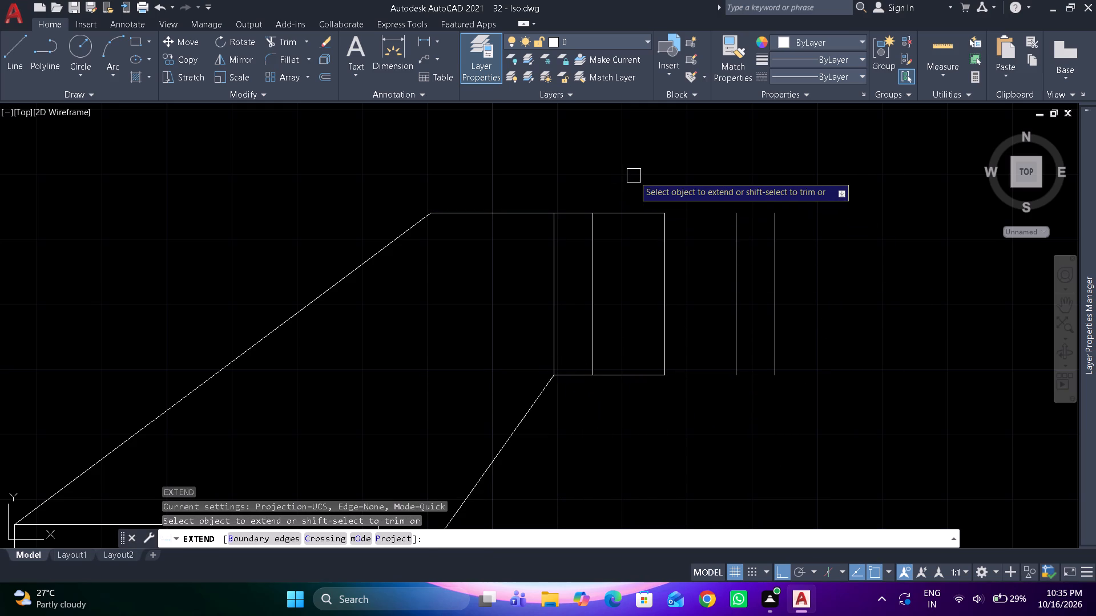
key(b)
key(space)
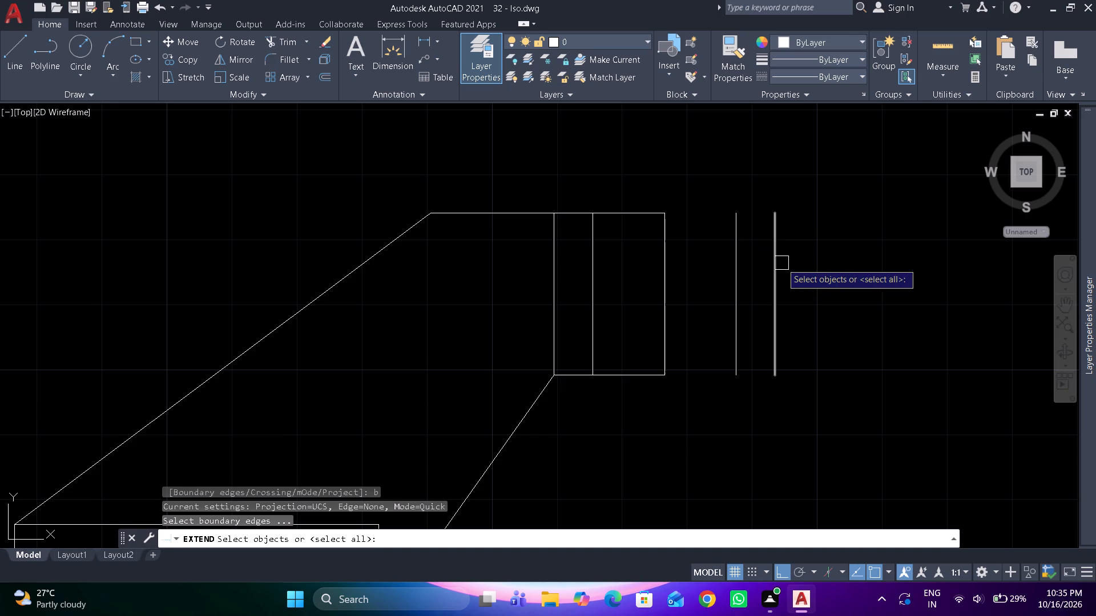
click(781, 263)
key(space)
click(642, 188)
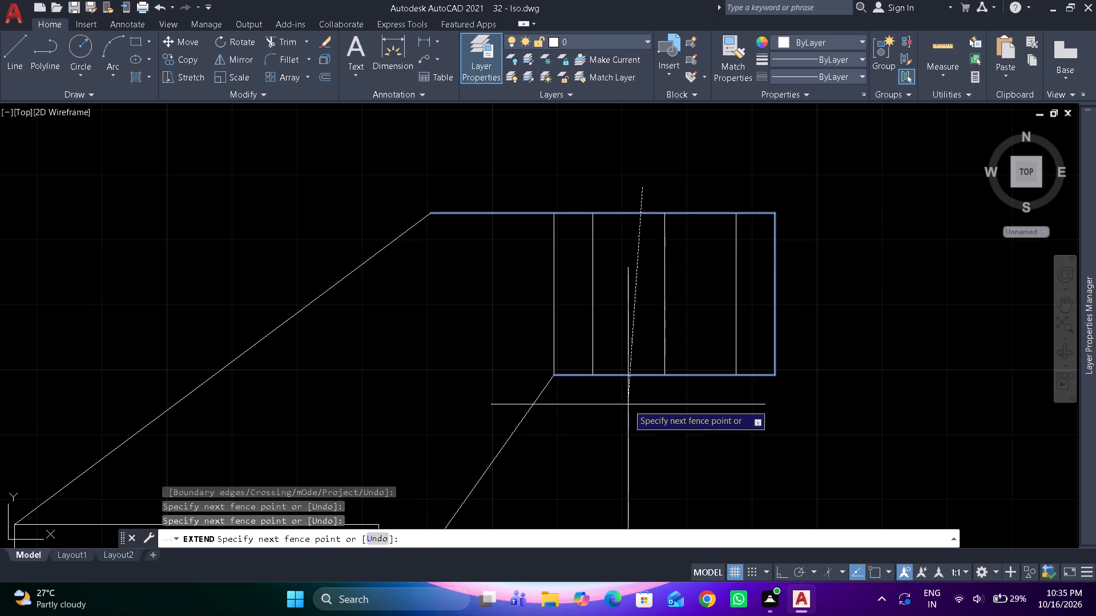
click(627, 407)
key(space)
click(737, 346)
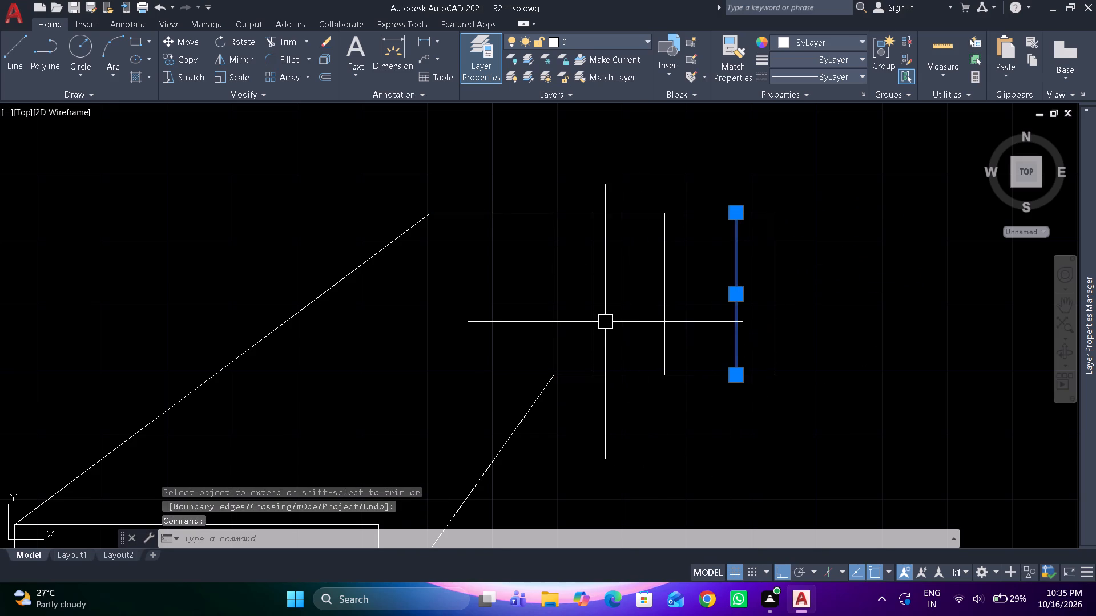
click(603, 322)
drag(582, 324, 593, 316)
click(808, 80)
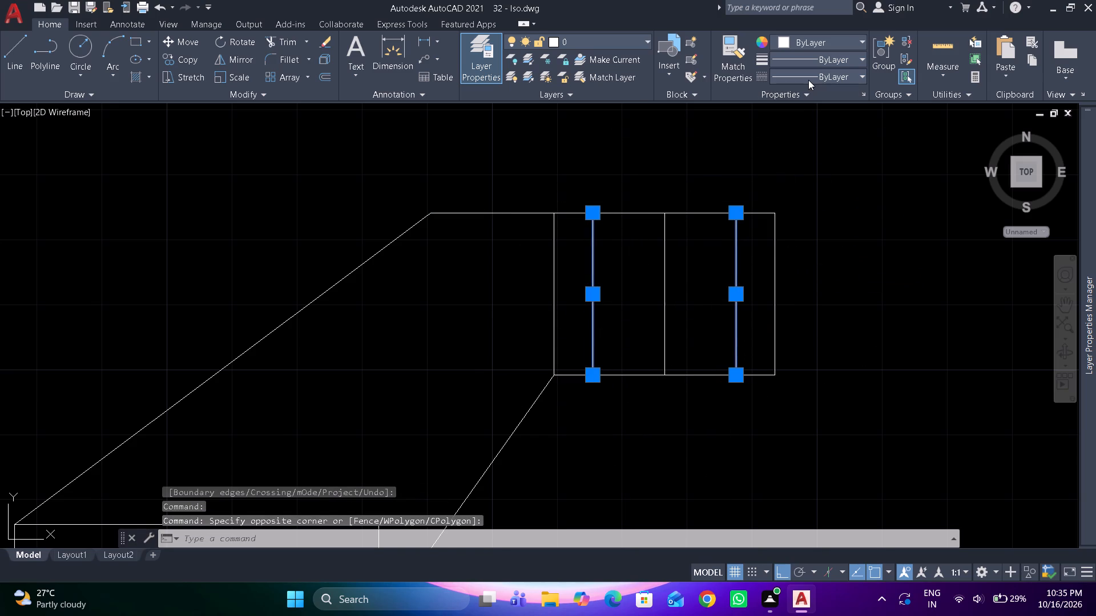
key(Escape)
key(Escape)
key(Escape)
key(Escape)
Draw a vertical centre line through the middle of the base, running past its top and bottom.
scroll(800, 205, down, 3)
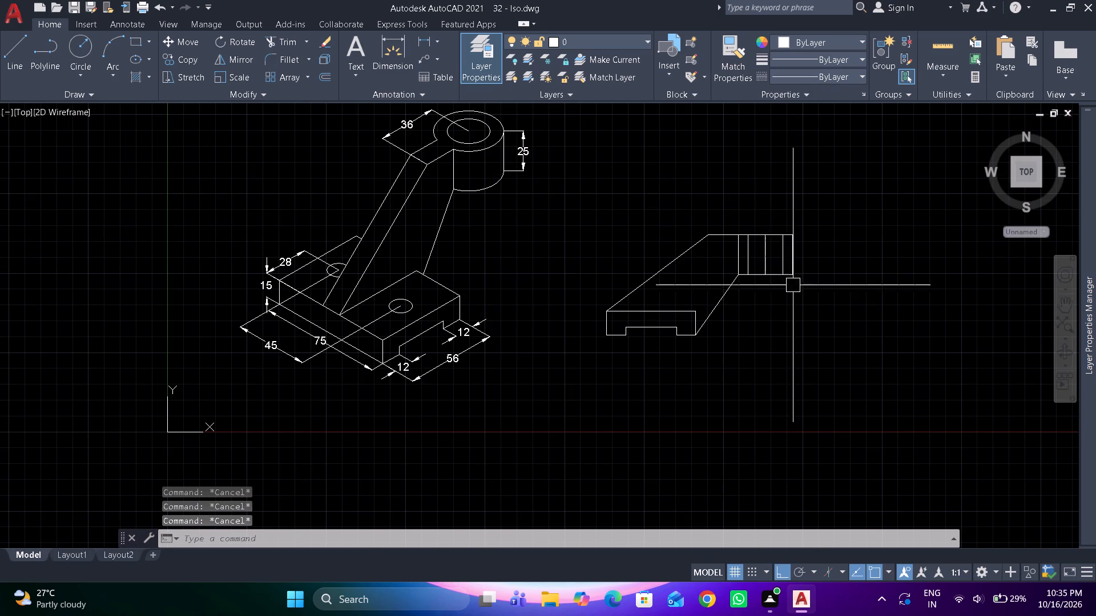
scroll(719, 341, up, 1)
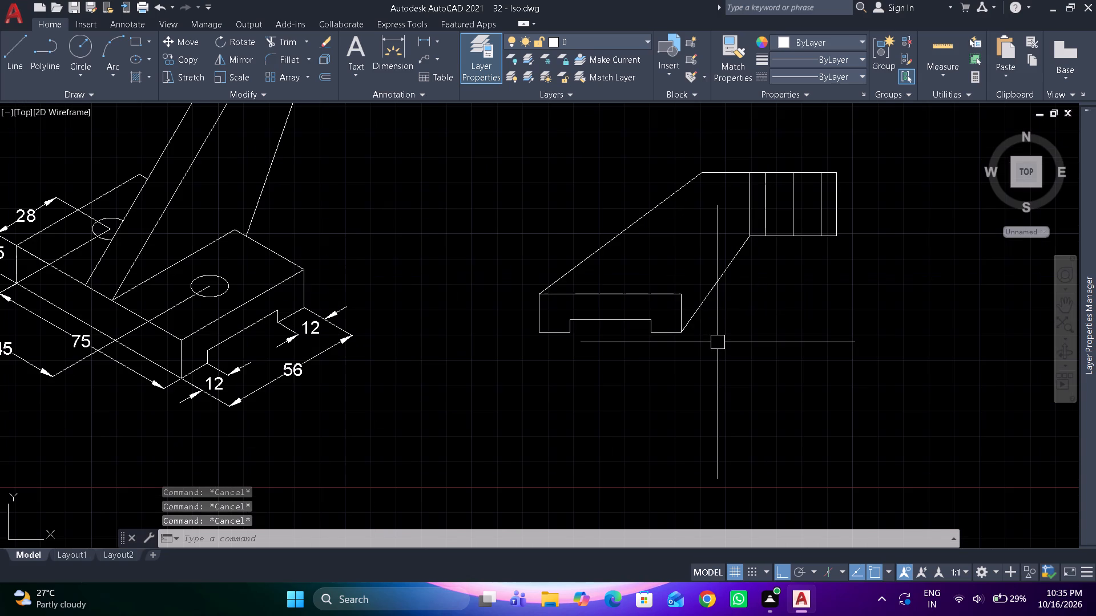
scroll(657, 337, up, 1)
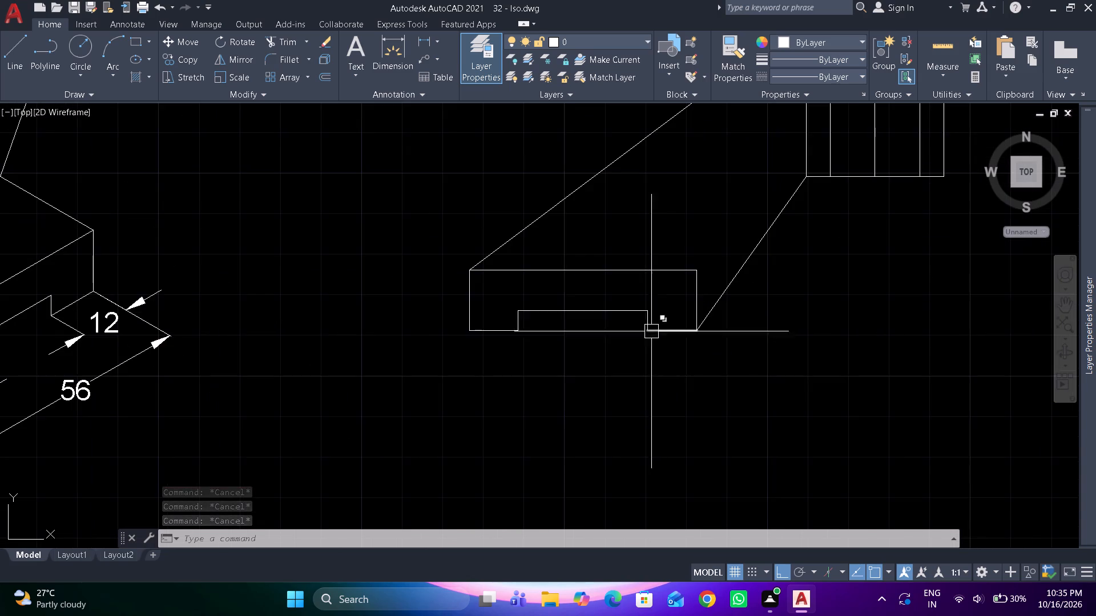
scroll(607, 322, up, 1)
text(l)
key(space)
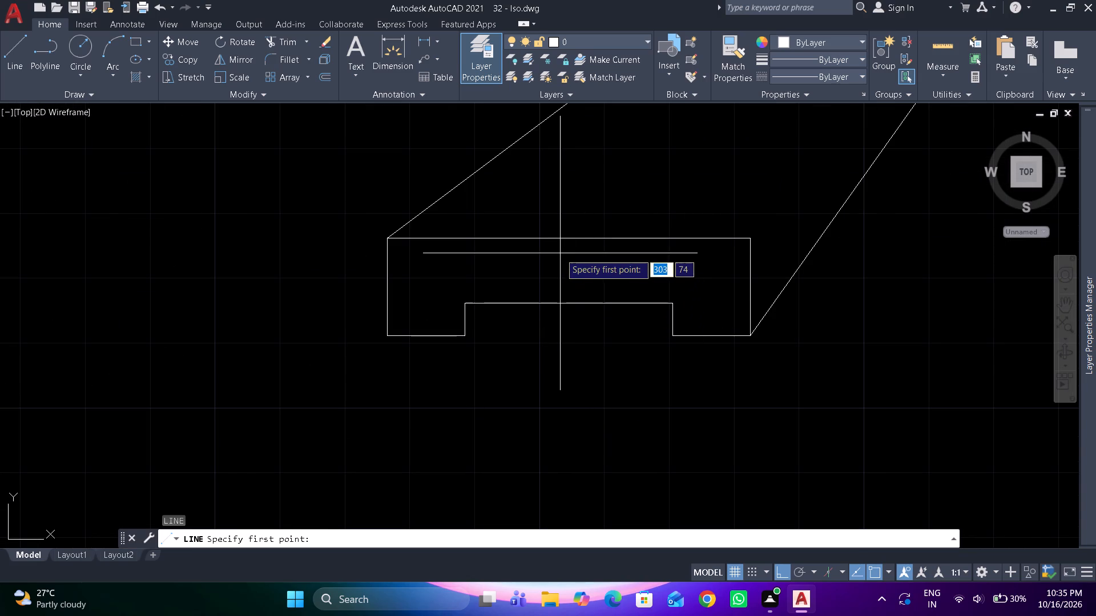
click(569, 186)
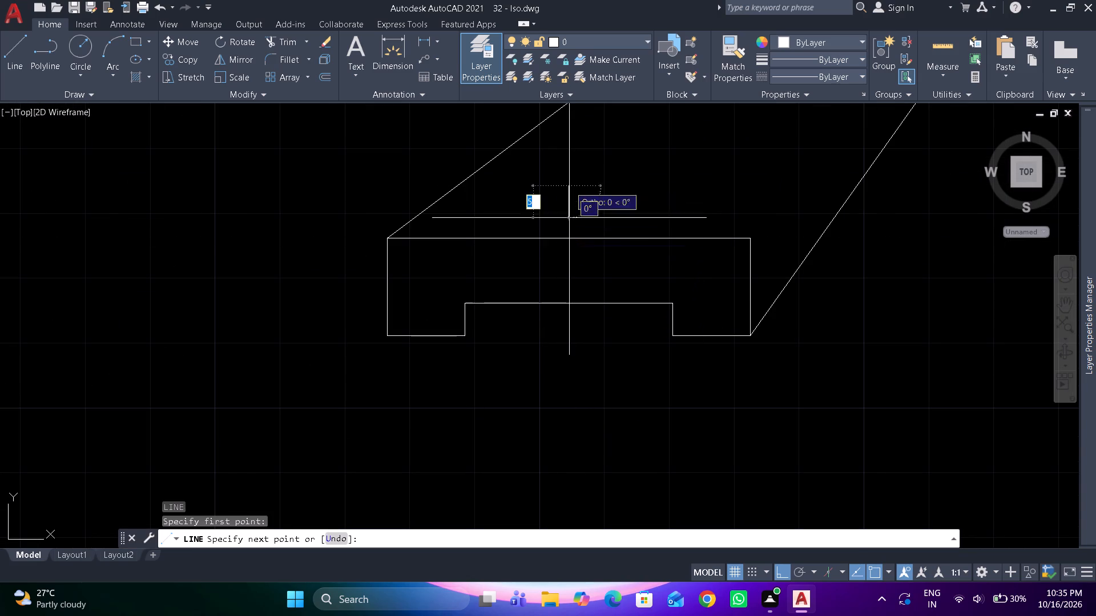
click(569, 355)
key(space)
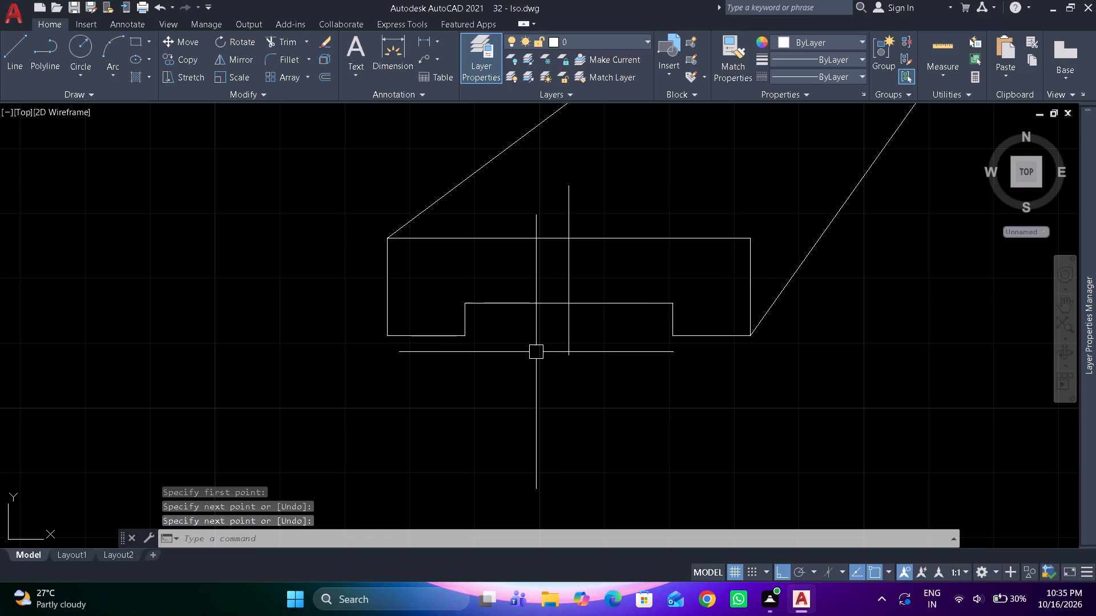
Offset the base's vertical centre line 6 to both sides.
text(o)
key(space)
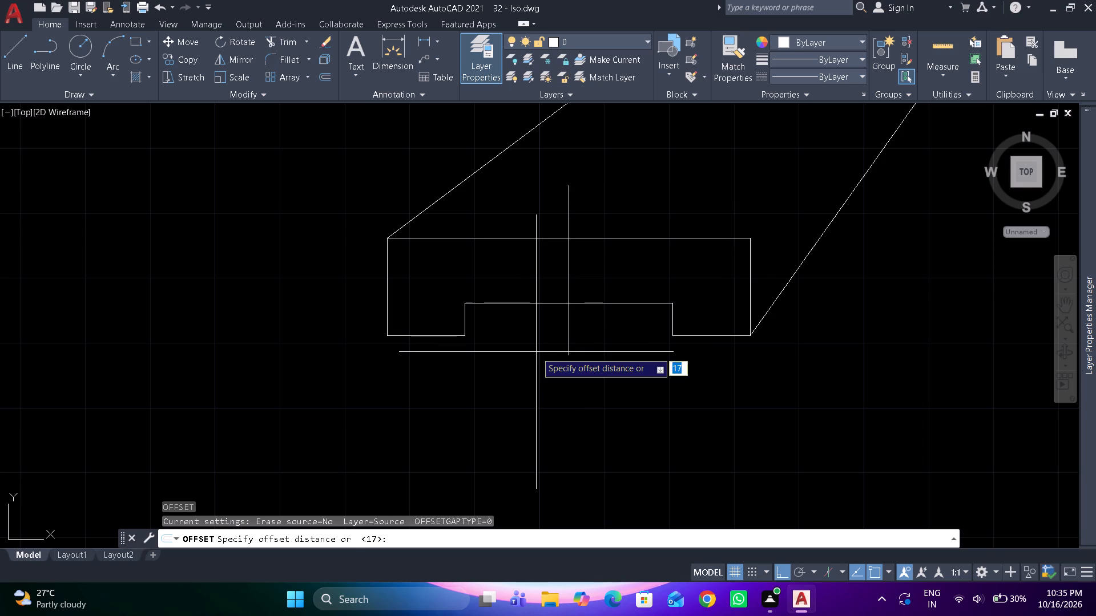
key(6)
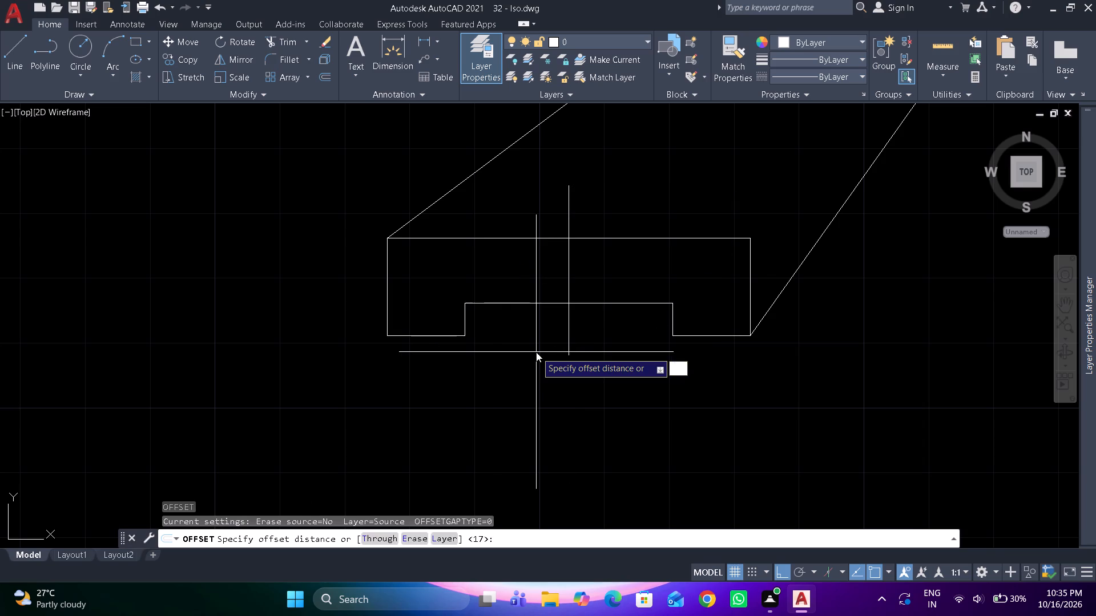
key(Return)
click(570, 278)
click(558, 278)
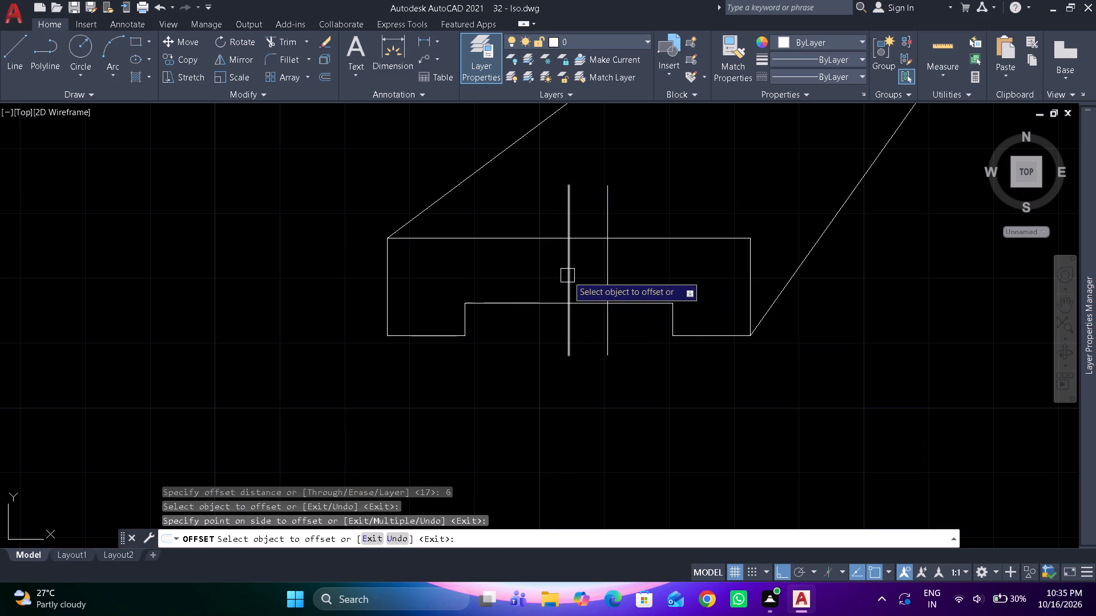
click(569, 275)
click(555, 280)
key(space)
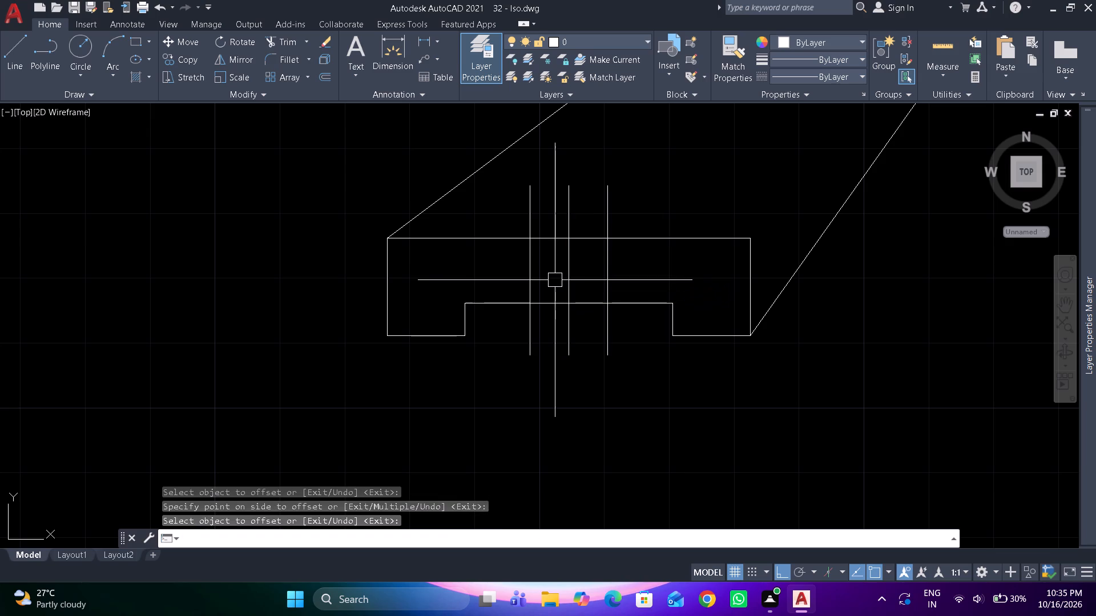
Trim the two hole edges in the base so they run only between its top edge and the notch.
text(tr)
key(space)
click(531, 204)
click(603, 208)
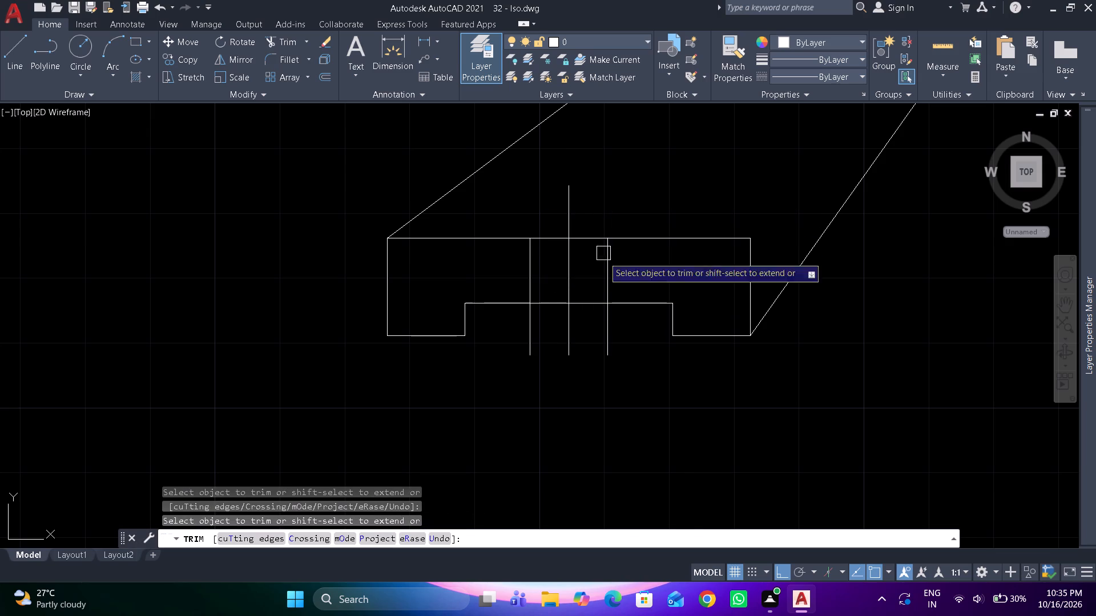
click(607, 324)
click(533, 333)
key(space)
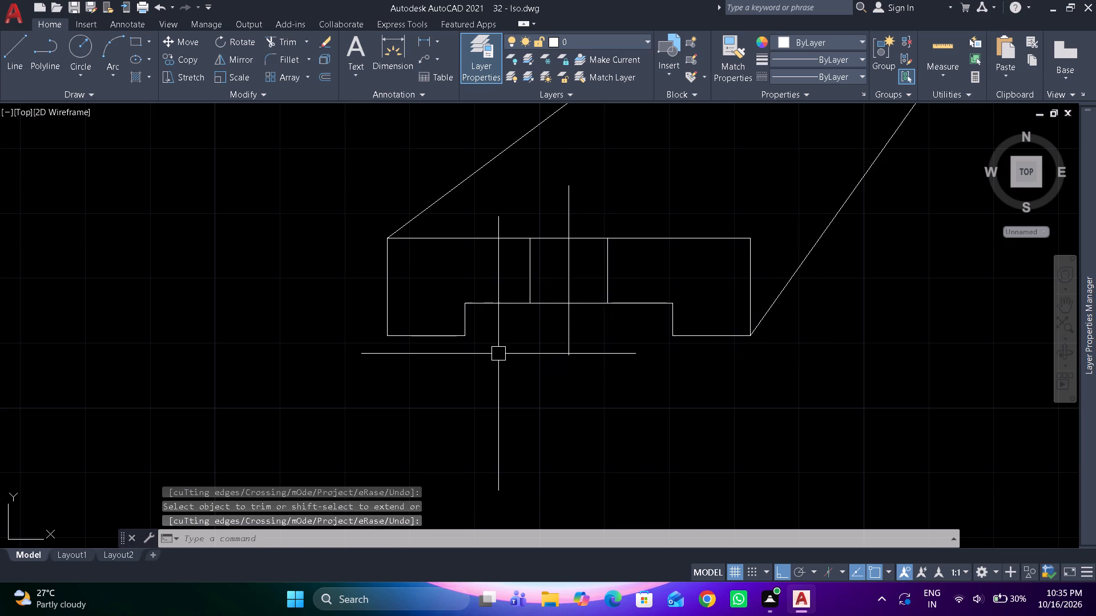
Load the ISO dash linetype ACAD_ISO02W100 into the drawing.
click(807, 74)
click(795, 153)
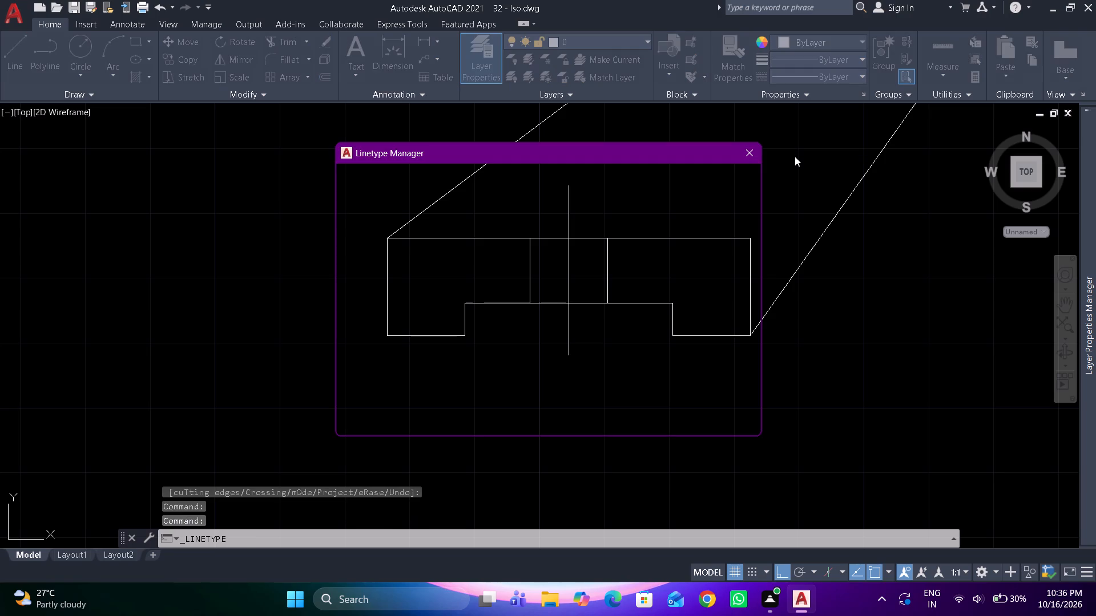
click(654, 183)
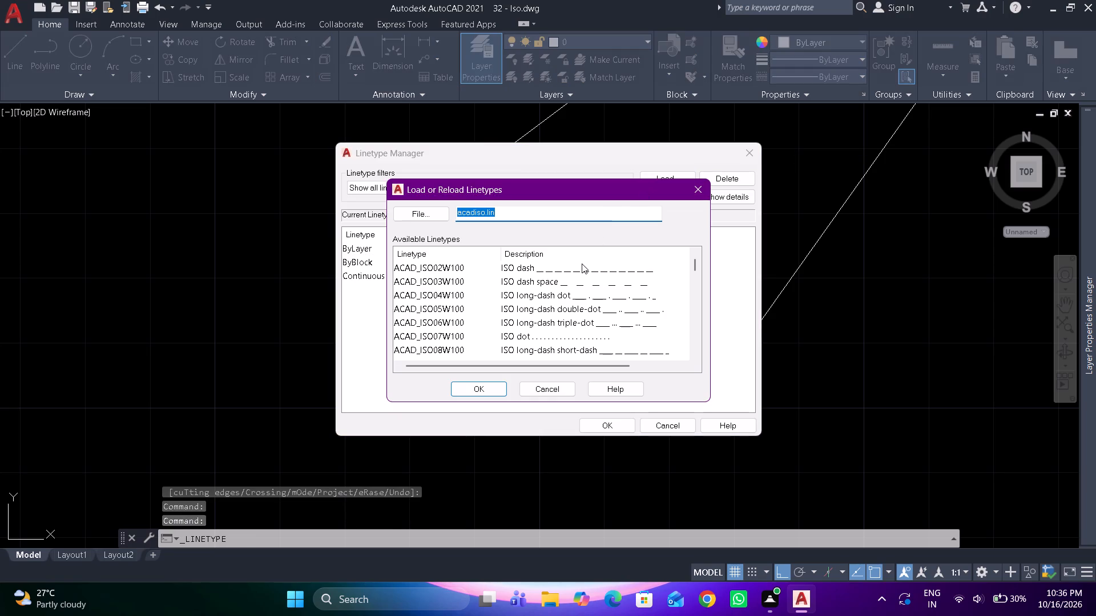
click(579, 269)
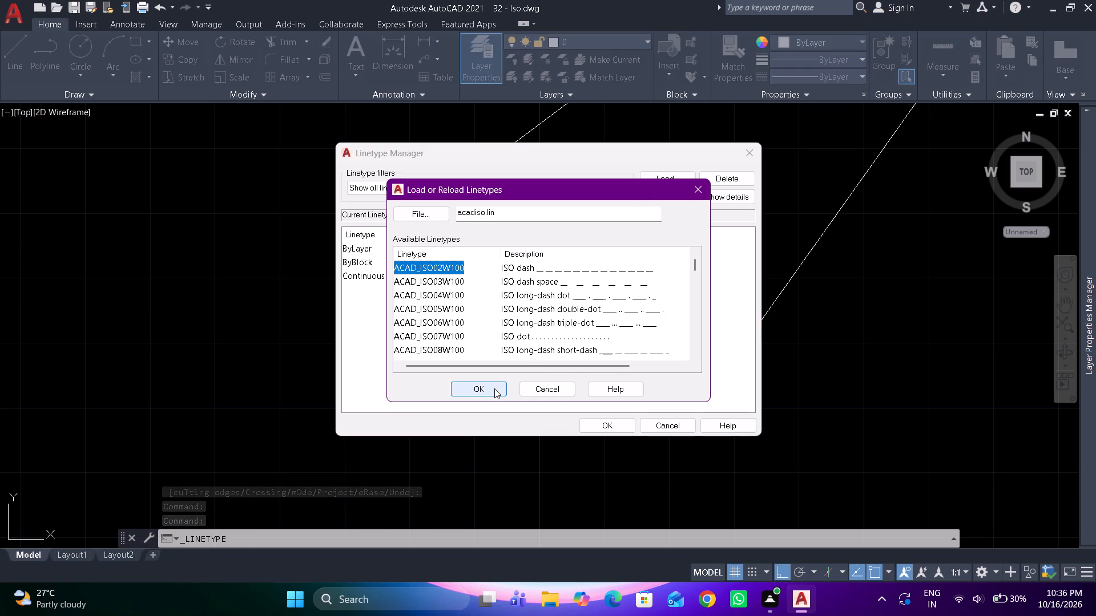
click(538, 270)
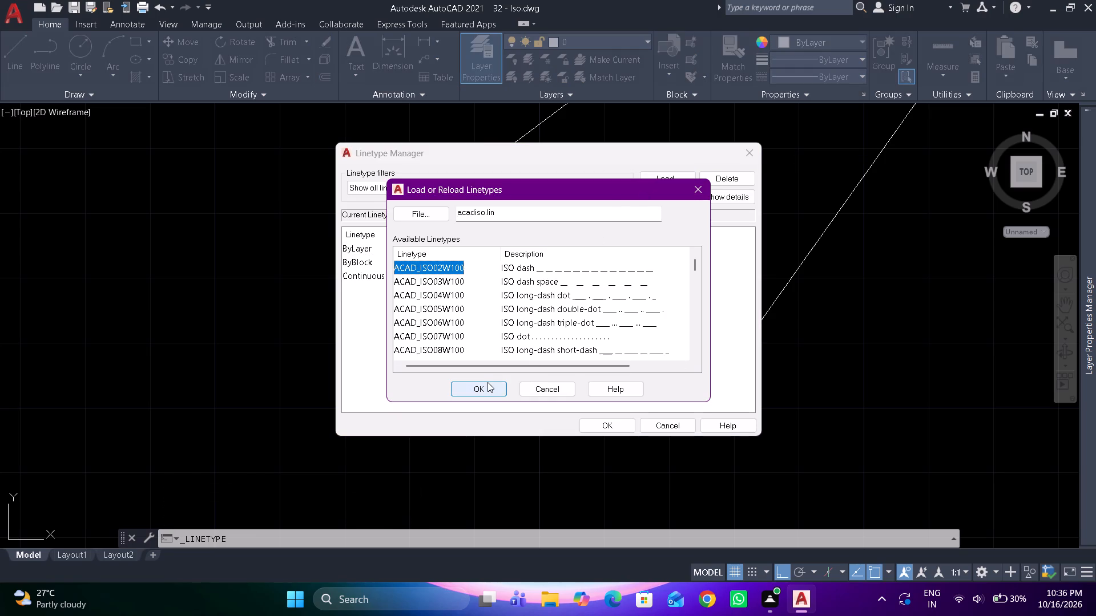
click(487, 382)
click(573, 278)
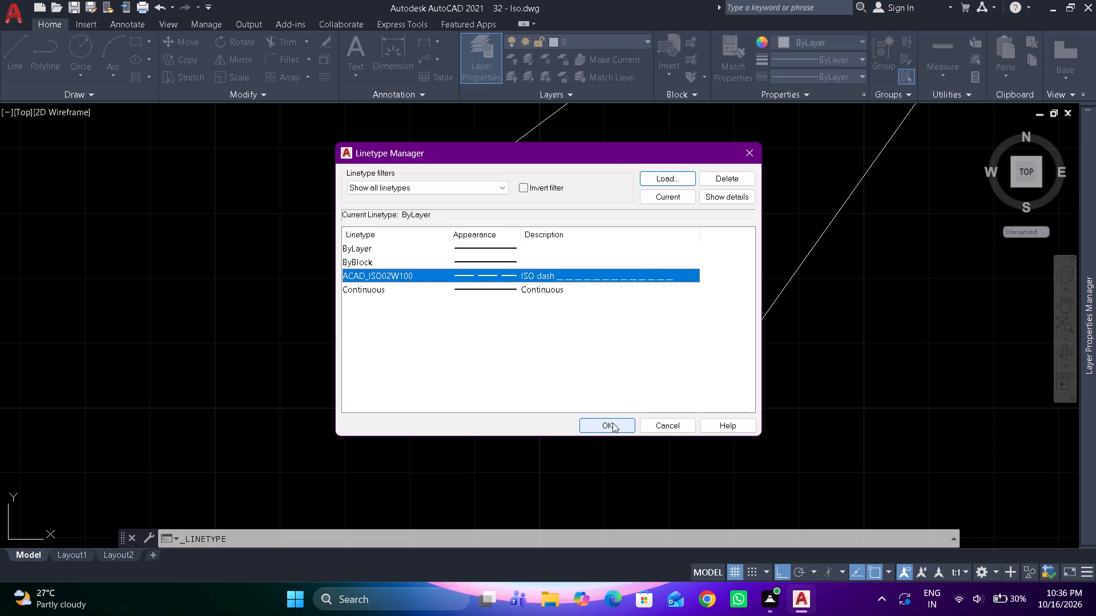
drag(613, 423, 614, 415)
click(614, 425)
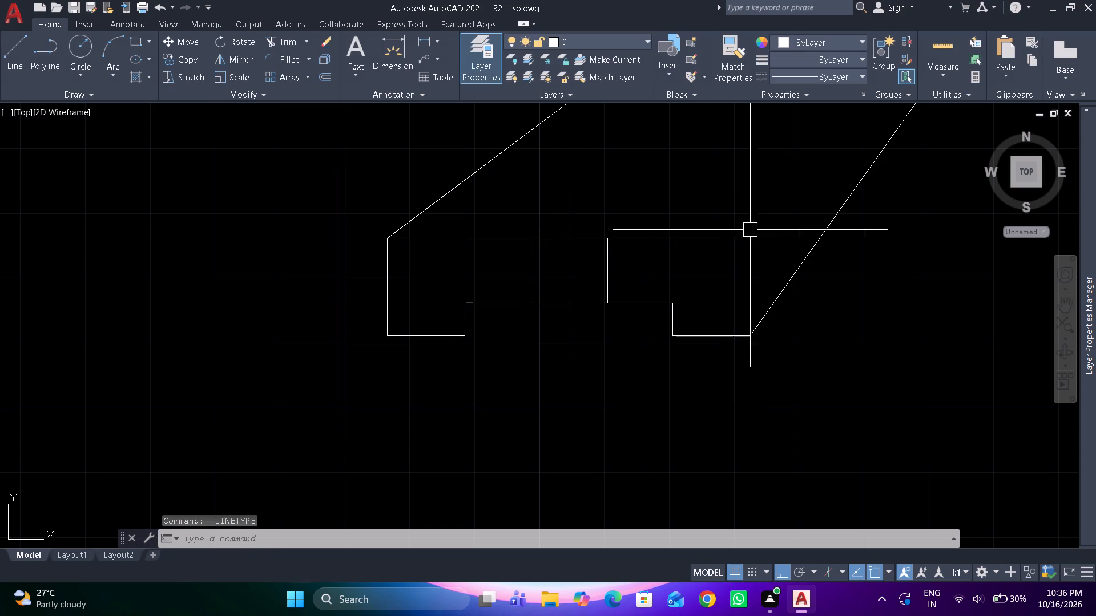
Apply the ACAD_ISO02W100 linetype to the base's two hole edges and the cylinder's two bore edges.
drag(618, 266, 609, 266)
click(586, 267)
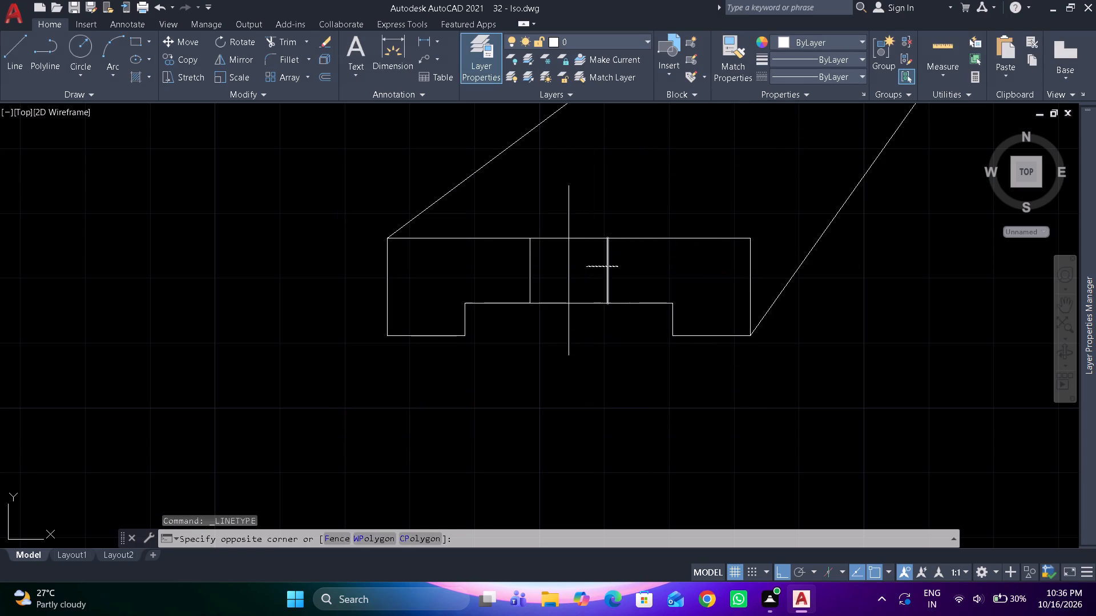
click(515, 270)
drag(487, 282, 502, 275)
drag(527, 271, 534, 259)
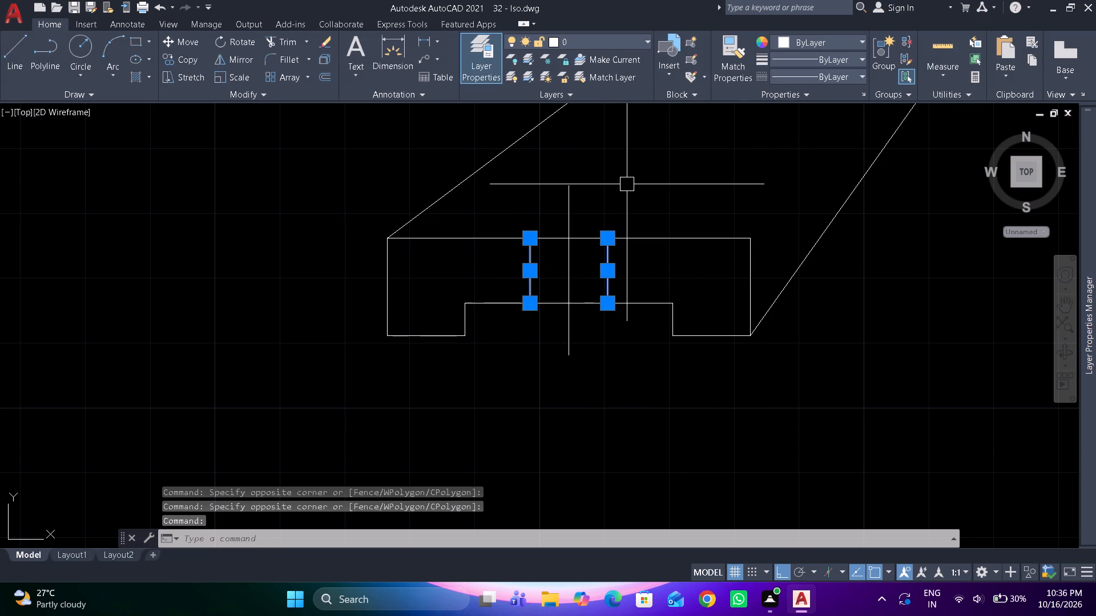
scroll(654, 180, down, 1)
middle_drag(655, 180, 561, 373)
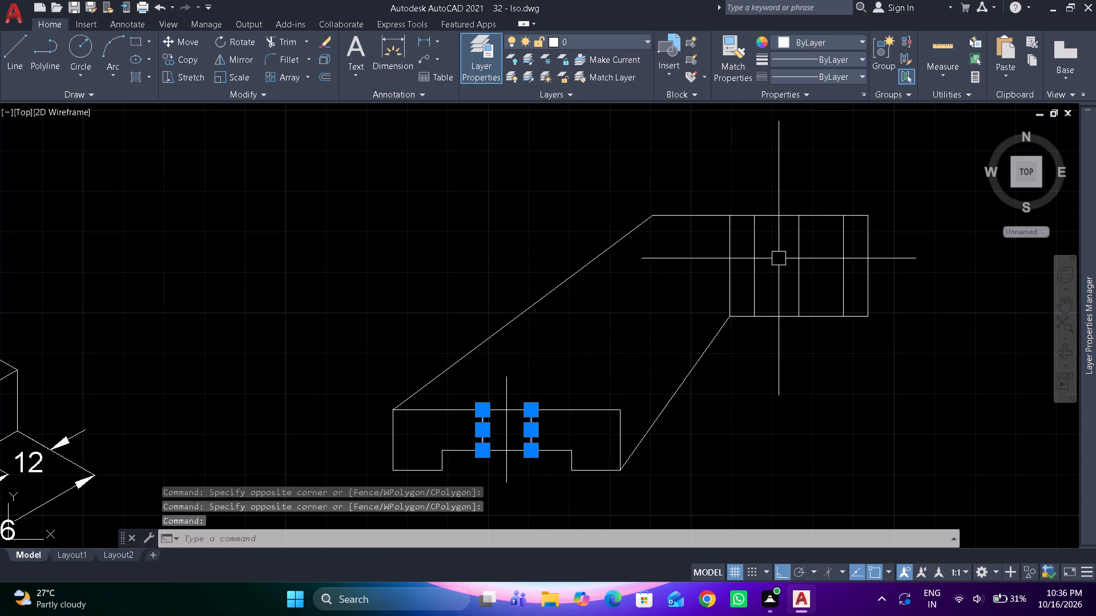
scroll(779, 258, up, 1)
drag(898, 245, 892, 246)
click(868, 252)
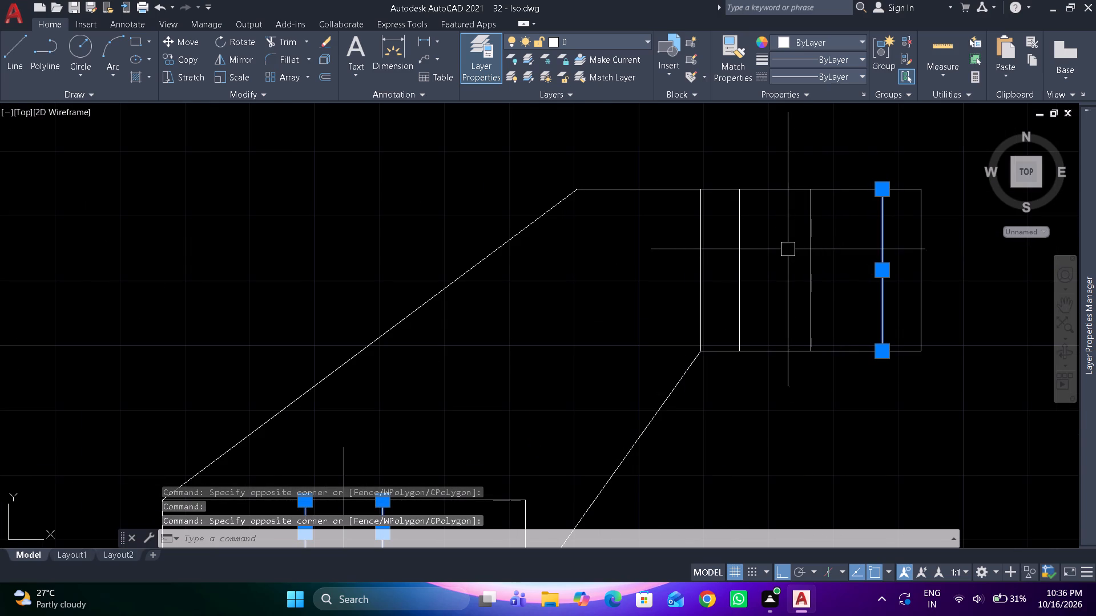
click(746, 256)
click(836, 74)
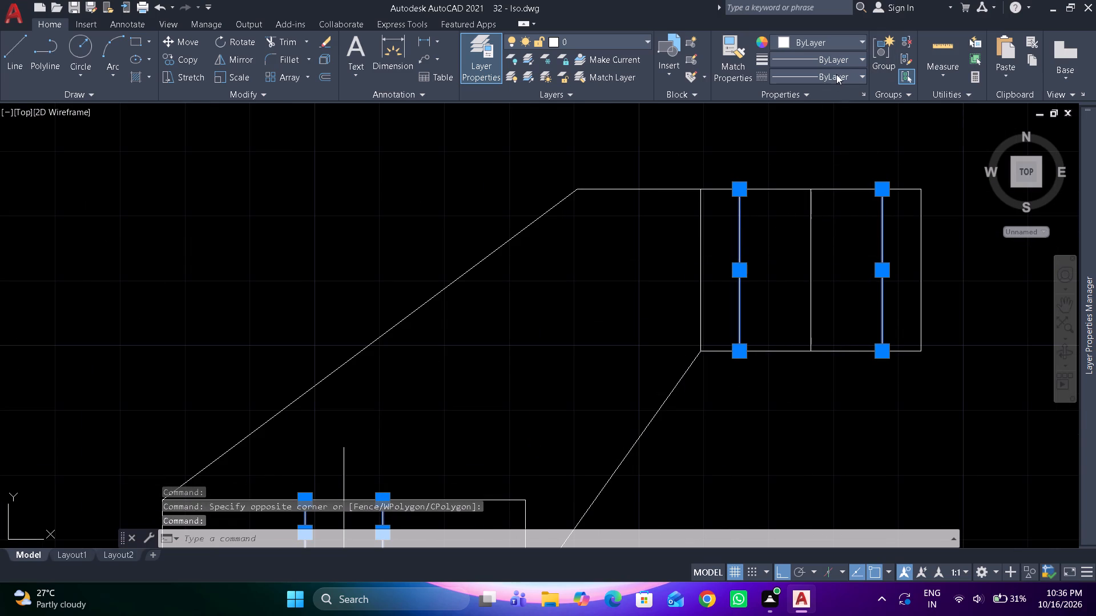
click(817, 126)
scroll(680, 209, down, 2)
key(Escape)
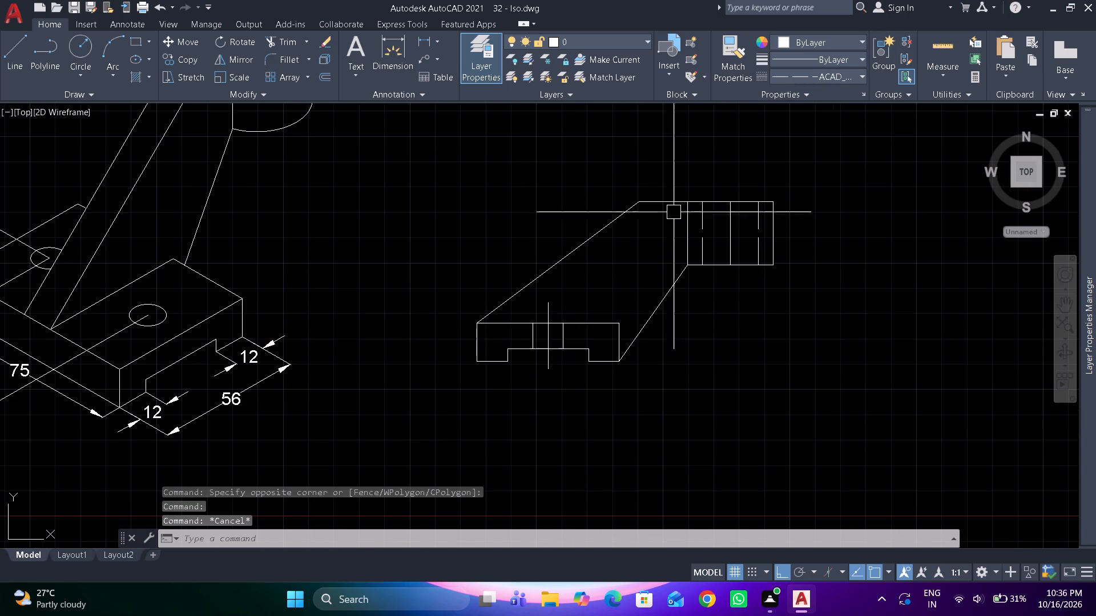
Move the complete front view straight up, clearing space beneath it for another view.
scroll(564, 305, up, 3)
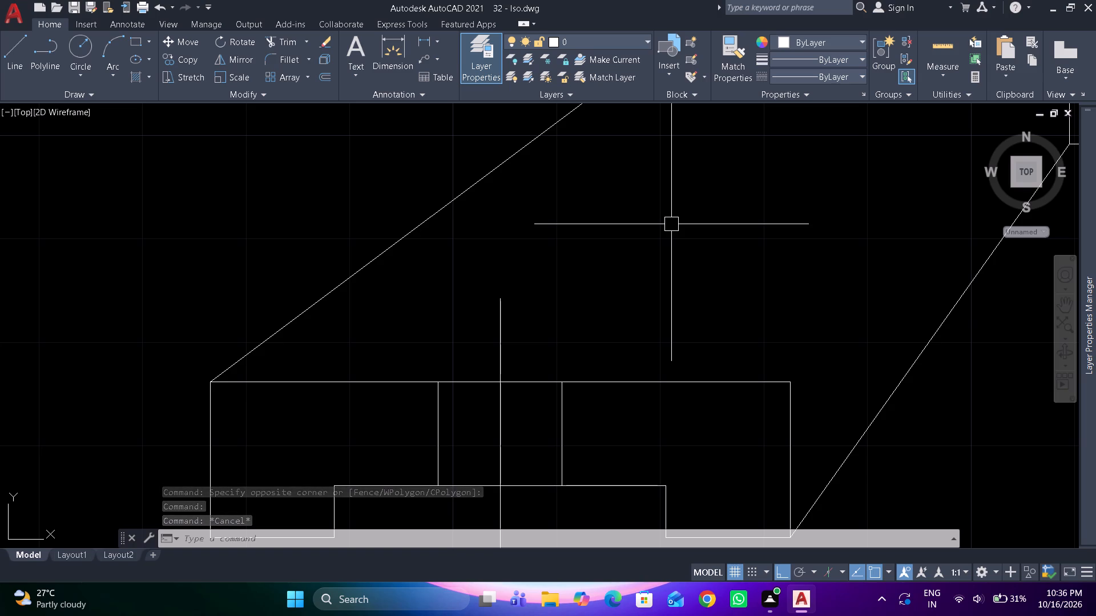
scroll(671, 224, down, 4)
scroll(670, 230, up, 1)
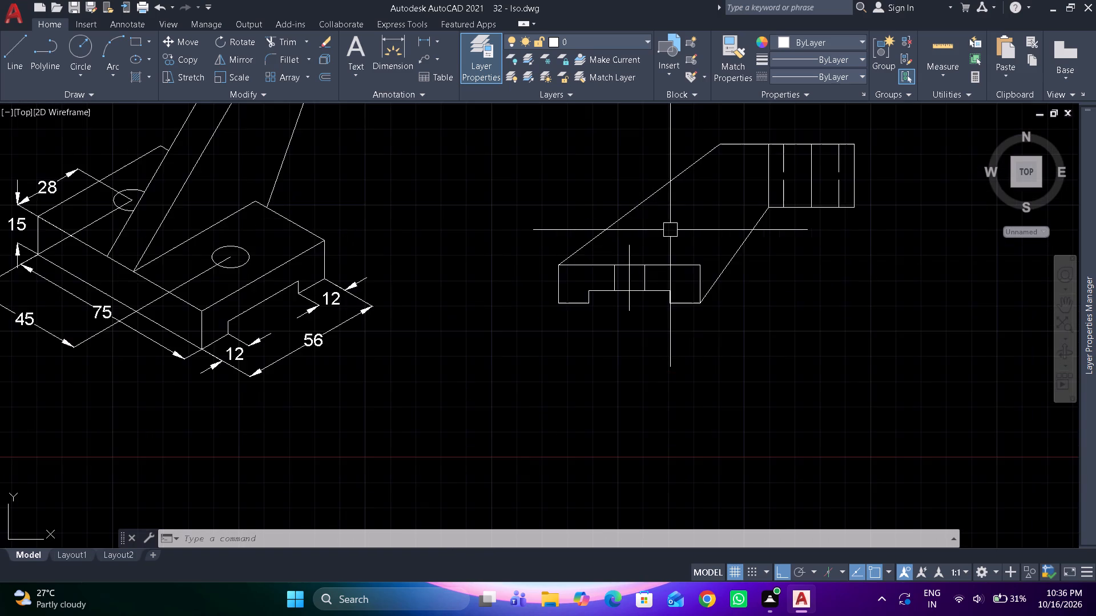
scroll(670, 230, down, 2)
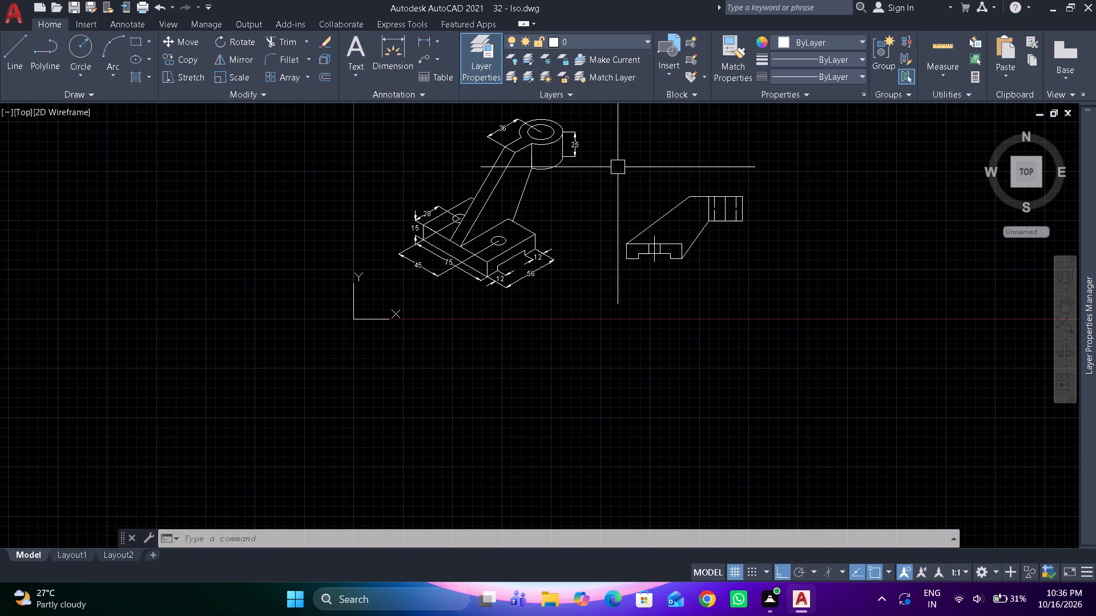
drag(616, 151, 624, 160)
click(774, 298)
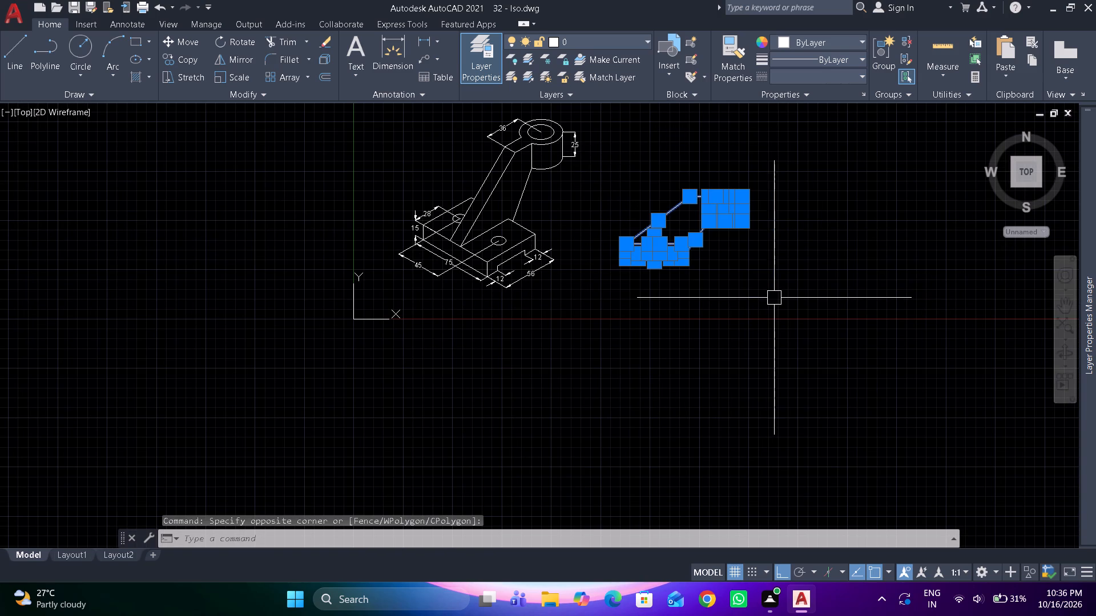
key(m)
key(space)
drag(802, 278, 804, 261)
click(823, 213)
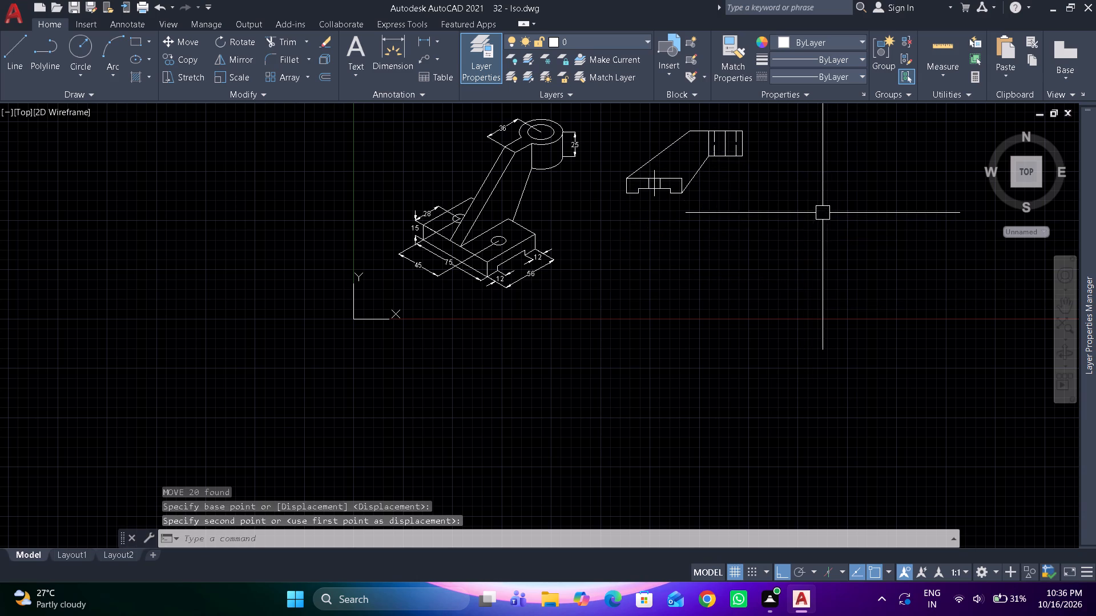
Move the complete front view horizontally to the right, farther away from the isometric view.
middle_drag(650, 329, 627, 395)
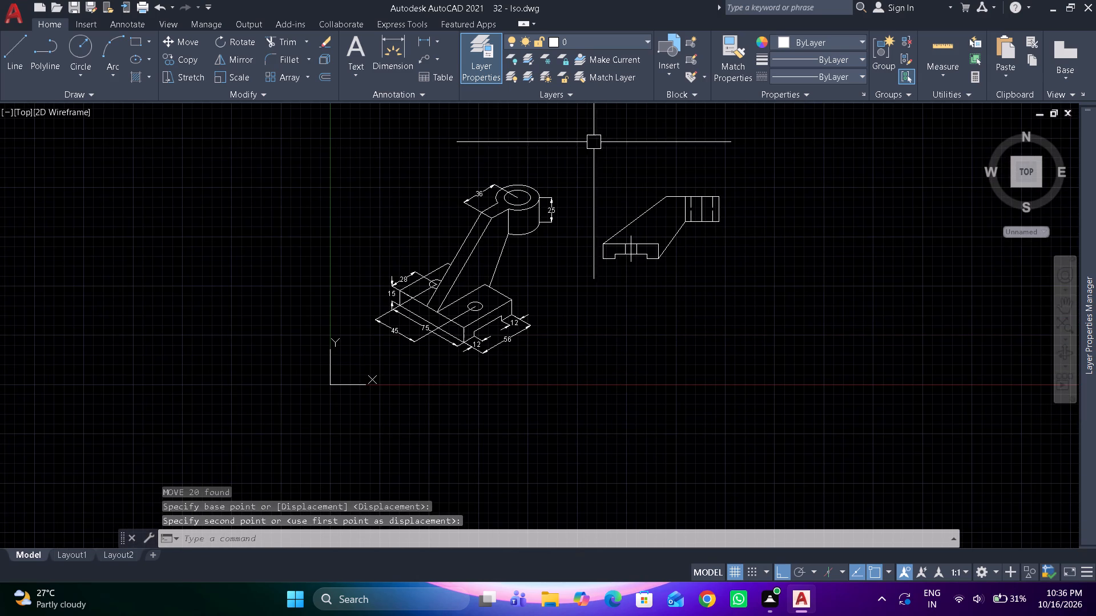
drag(585, 135, 611, 161)
click(754, 301)
key(space)
drag(700, 334, 722, 333)
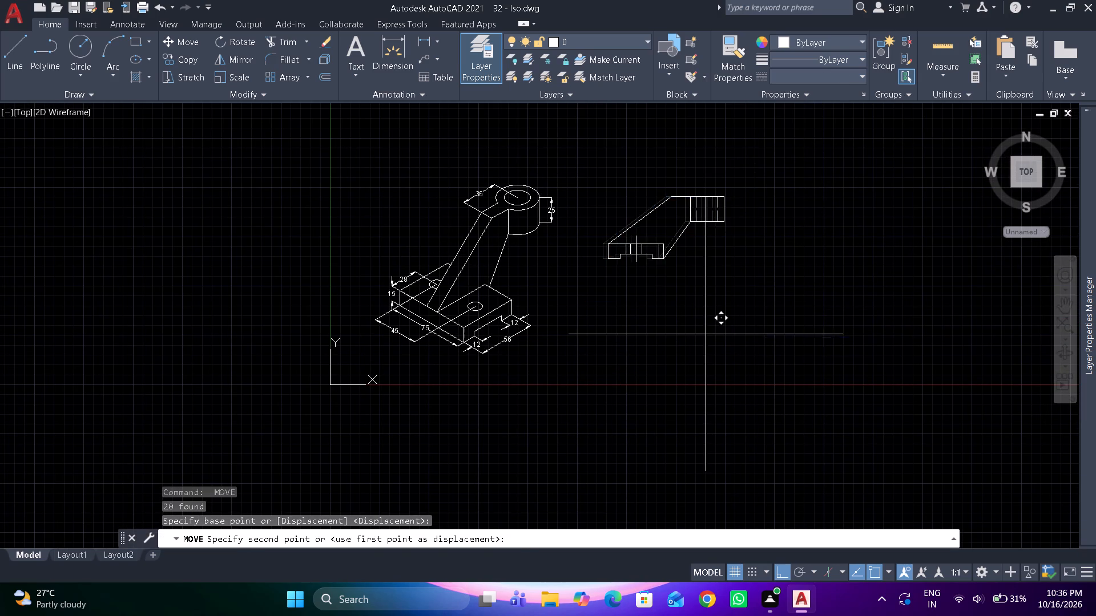
click(795, 326)
Draw a closed rectangle 56 wide and 75 high below the front view, aligned with the base's left edge.
scroll(723, 320, up, 1)
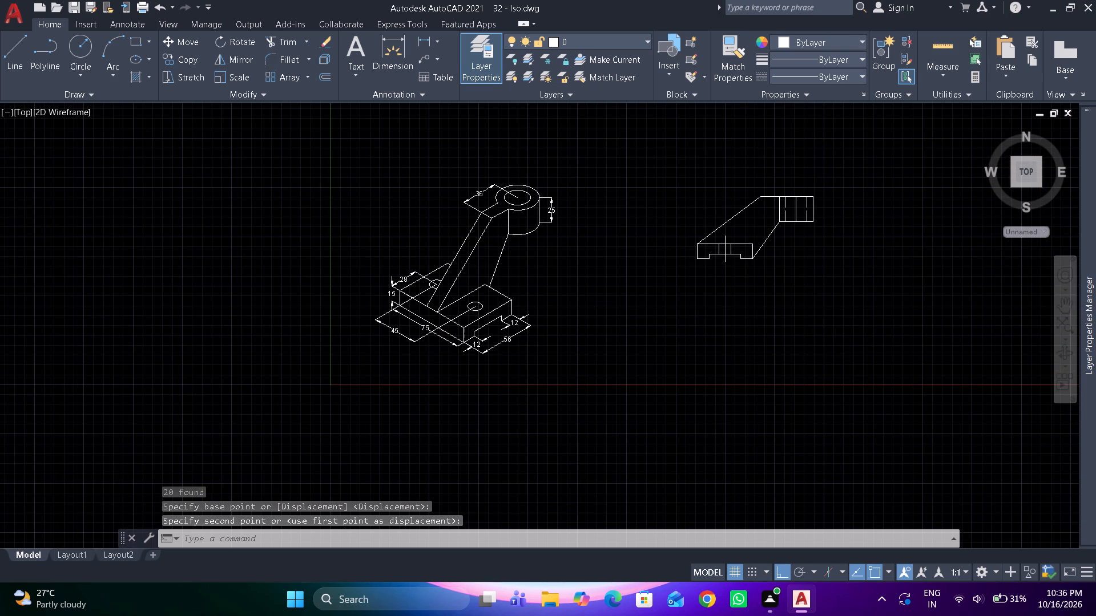
scroll(650, 358, up, 1)
text(l)
key(space)
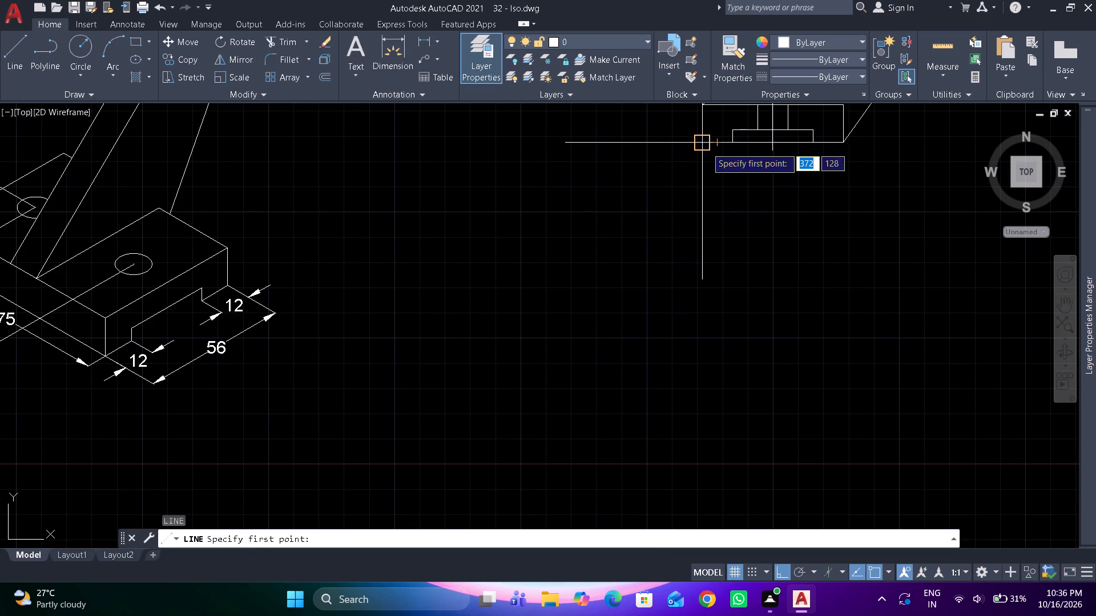
click(695, 207)
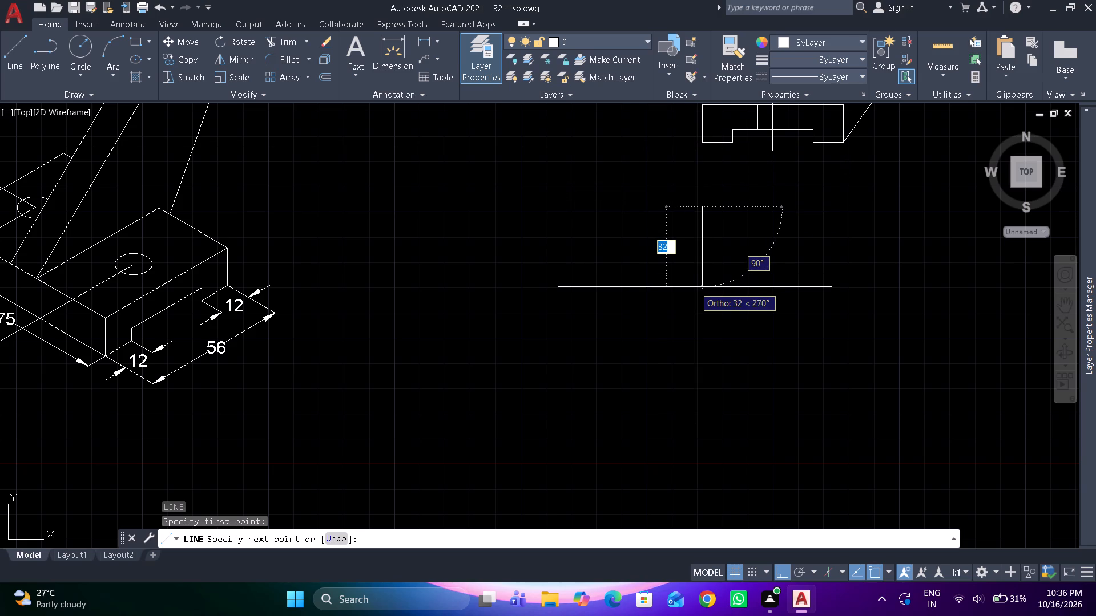
text(75)
key(Return)
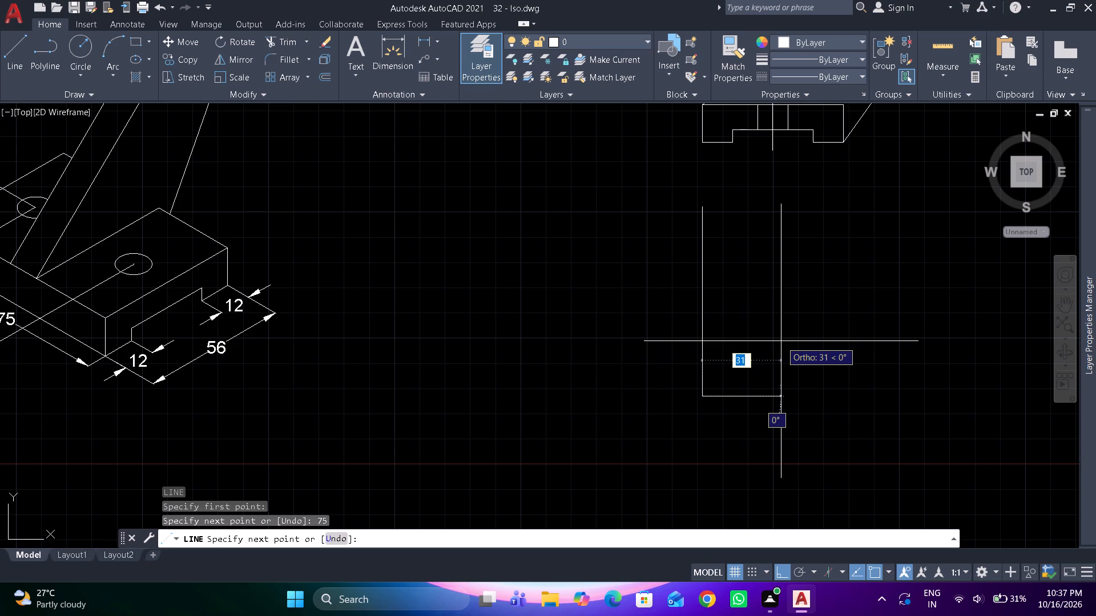
text(56)
key(Return)
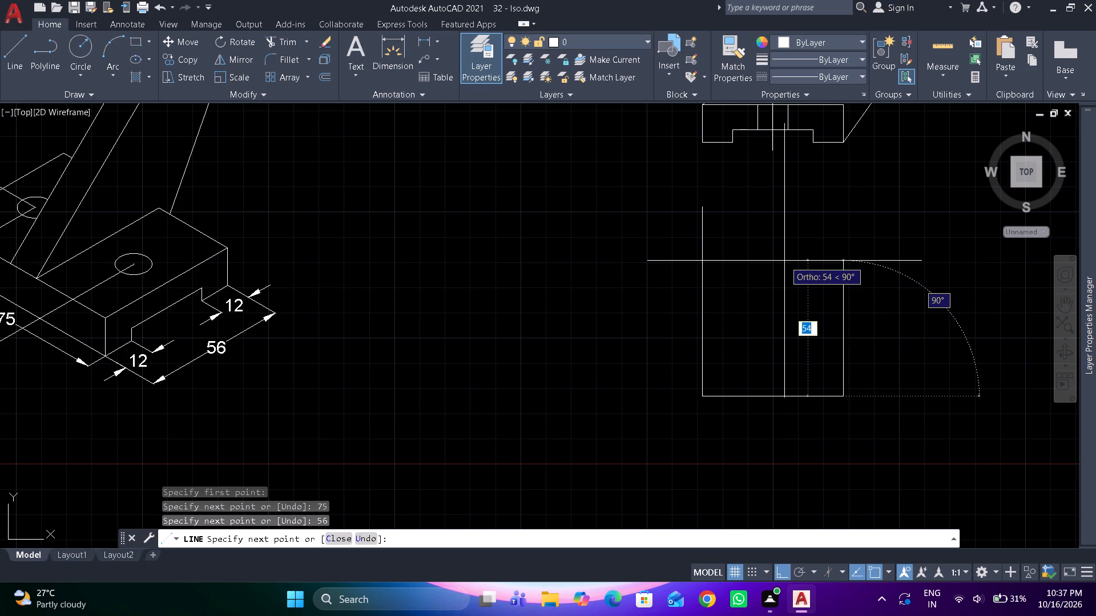
text(75)
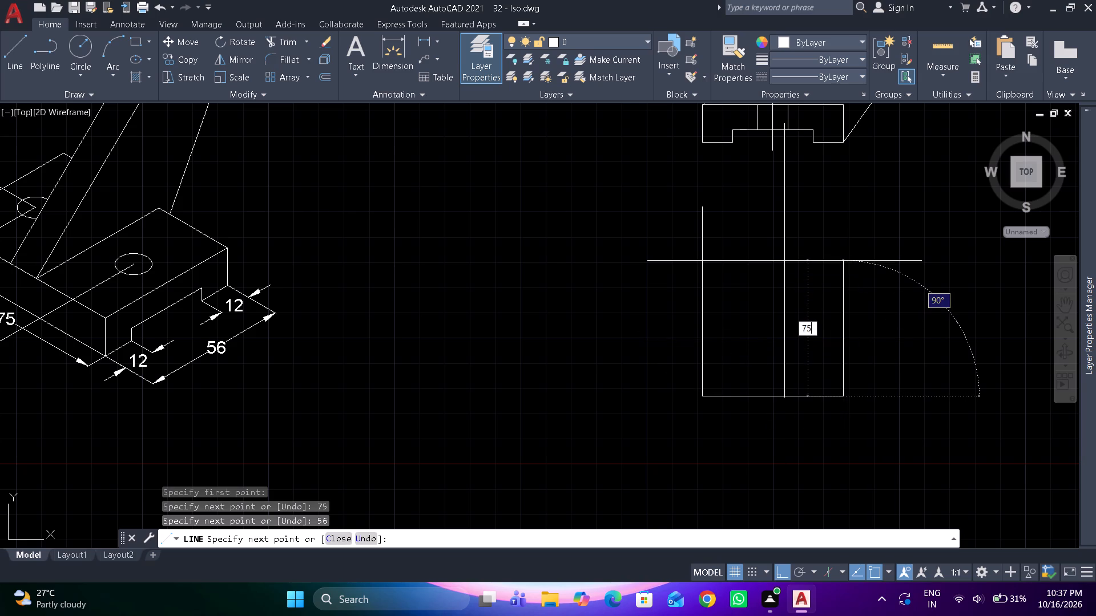
key(Return)
click(704, 212)
key(Return)
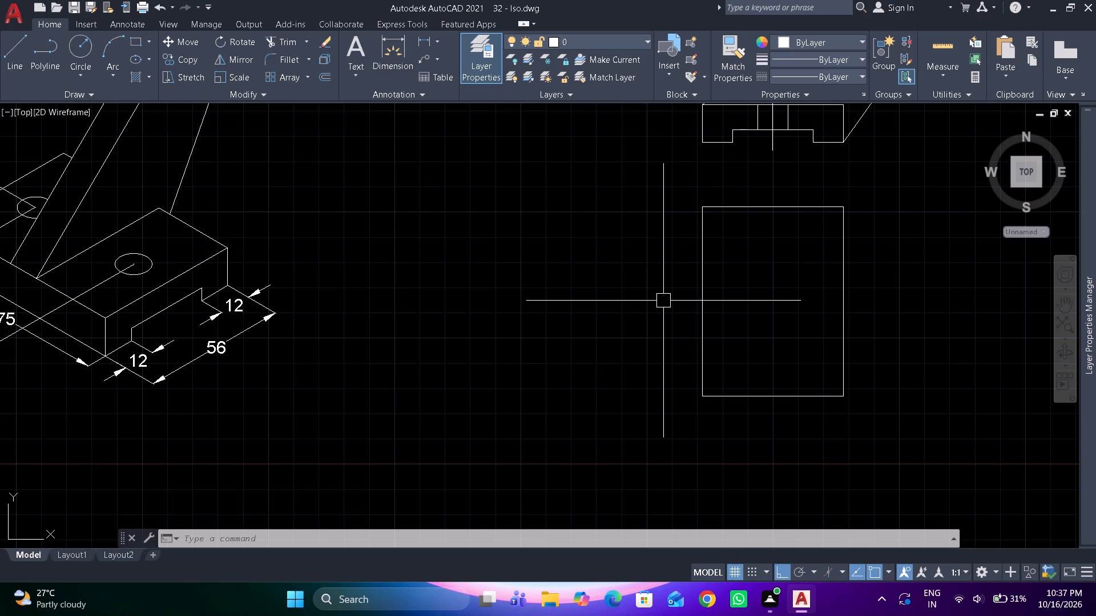
Check the length of the base's short top edge beside the rib in the isometric view with a dimension preview.
text(dim)
key(space)
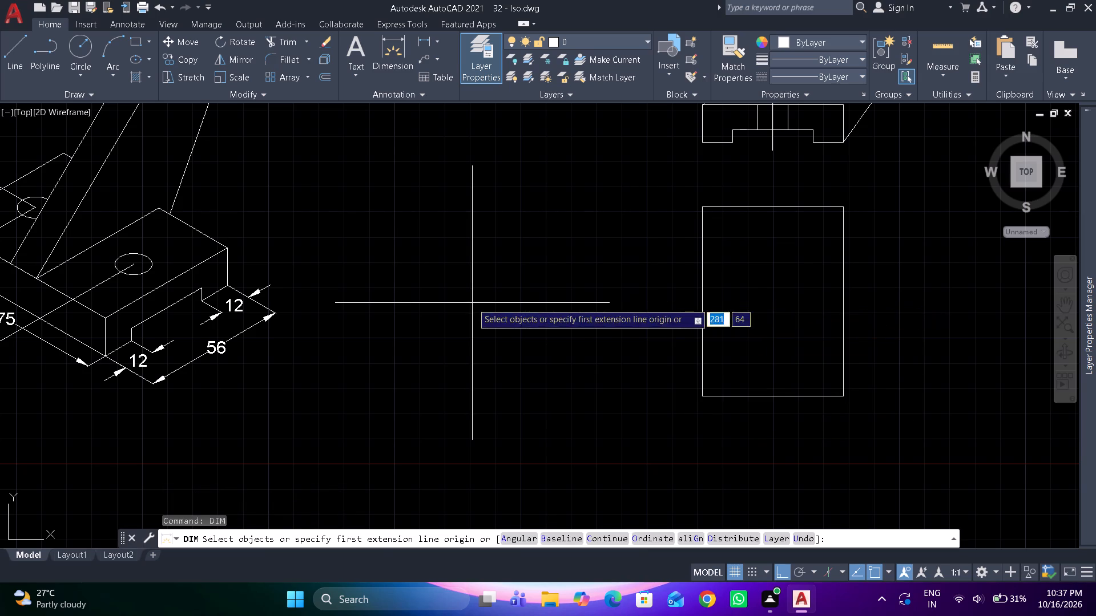
middle_drag(472, 303, 679, 318)
scroll(468, 253, up, 2)
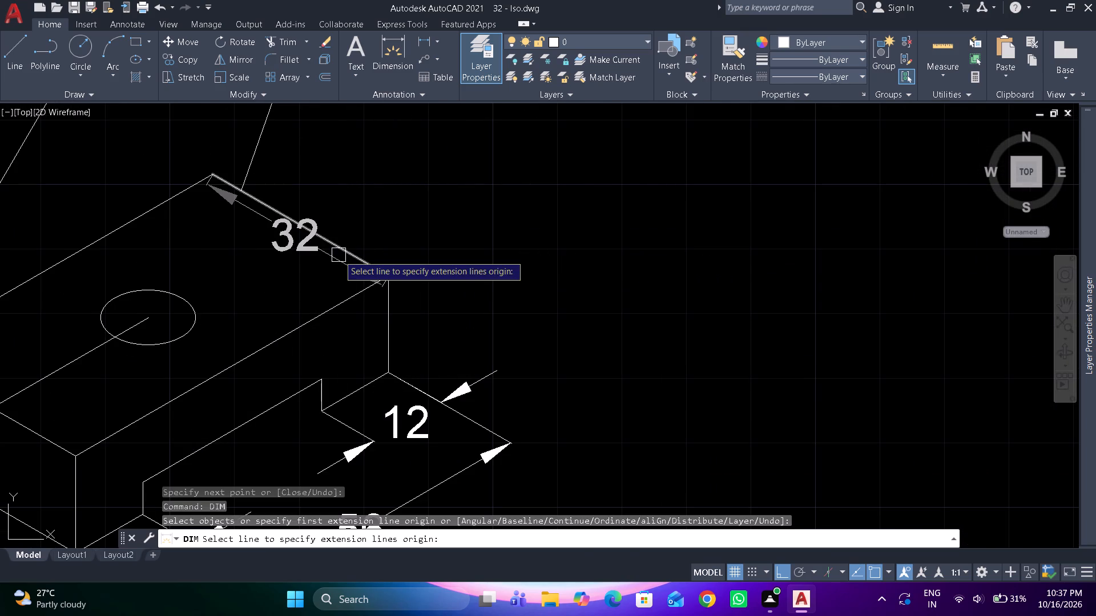
key(Escape)
Offset the rectangle's top and bottom edges inward by 32.
scroll(484, 207, down, 2)
middle_drag(684, 244, 507, 234)
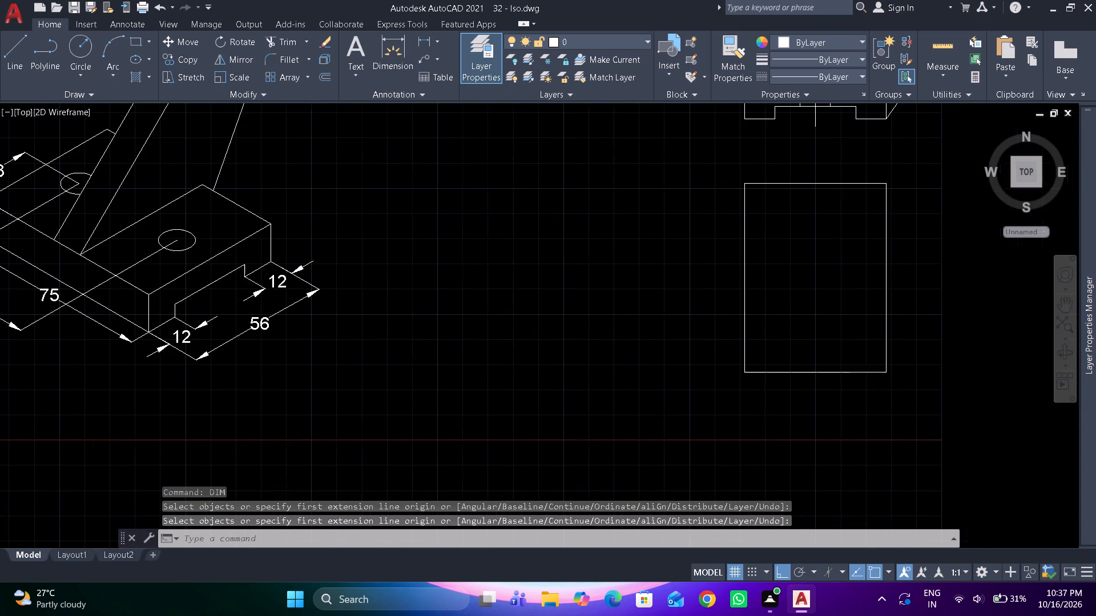
text(o 32)
key(space)
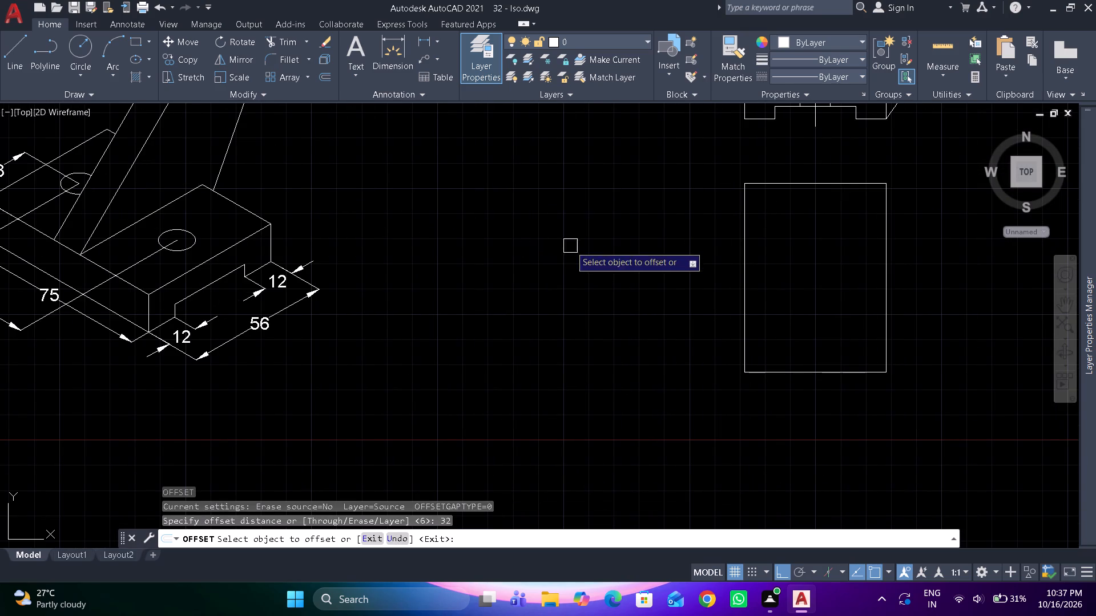
click(797, 190)
click(793, 231)
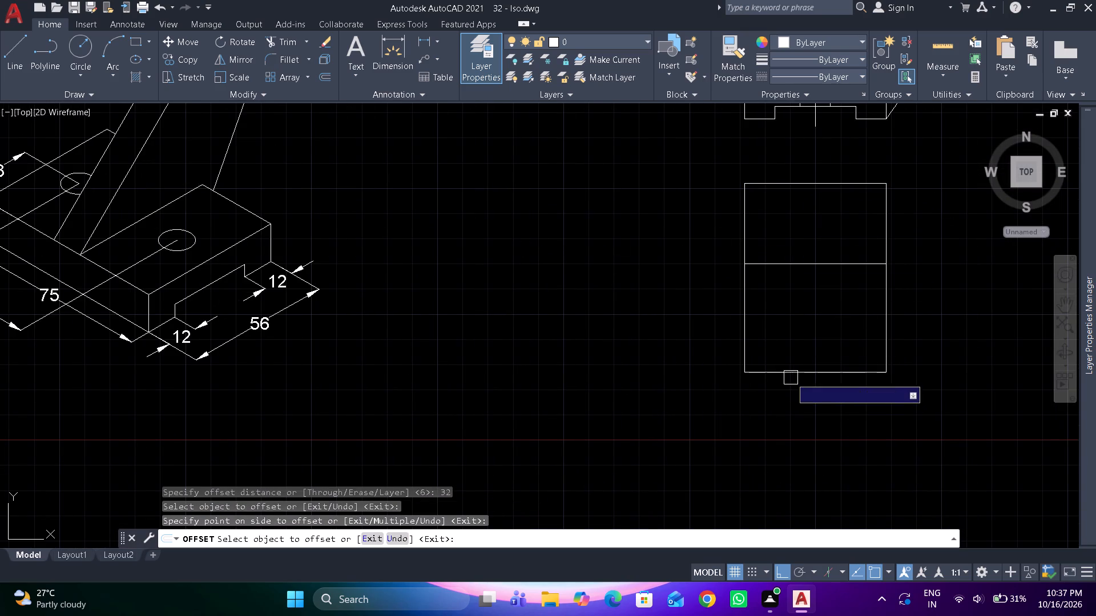
drag(791, 375, 790, 362)
click(789, 325)
key(space)
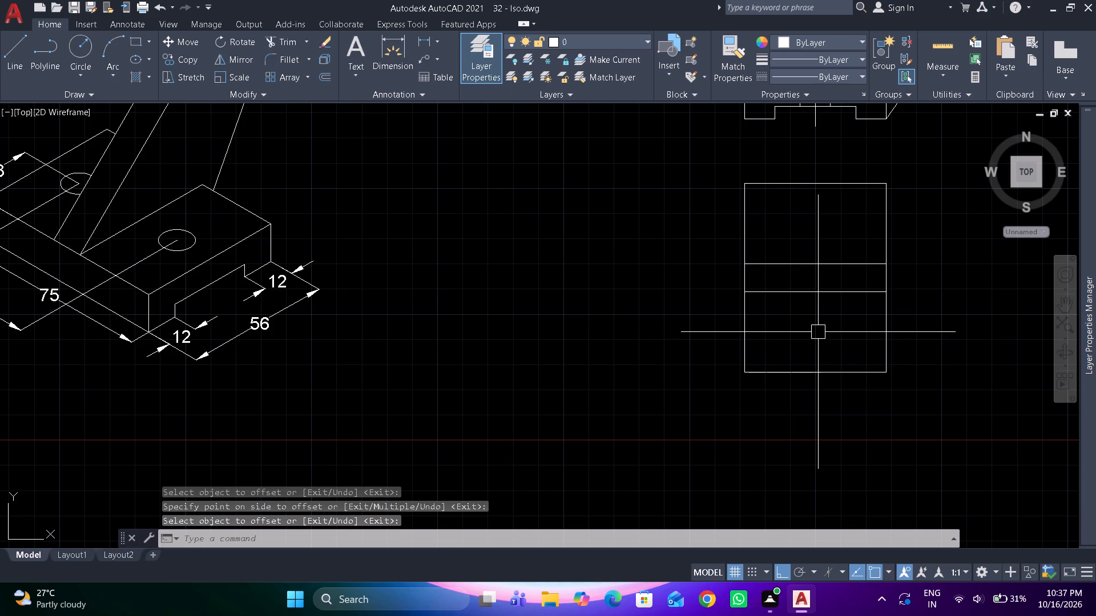
middle_drag(818, 332, 669, 335)
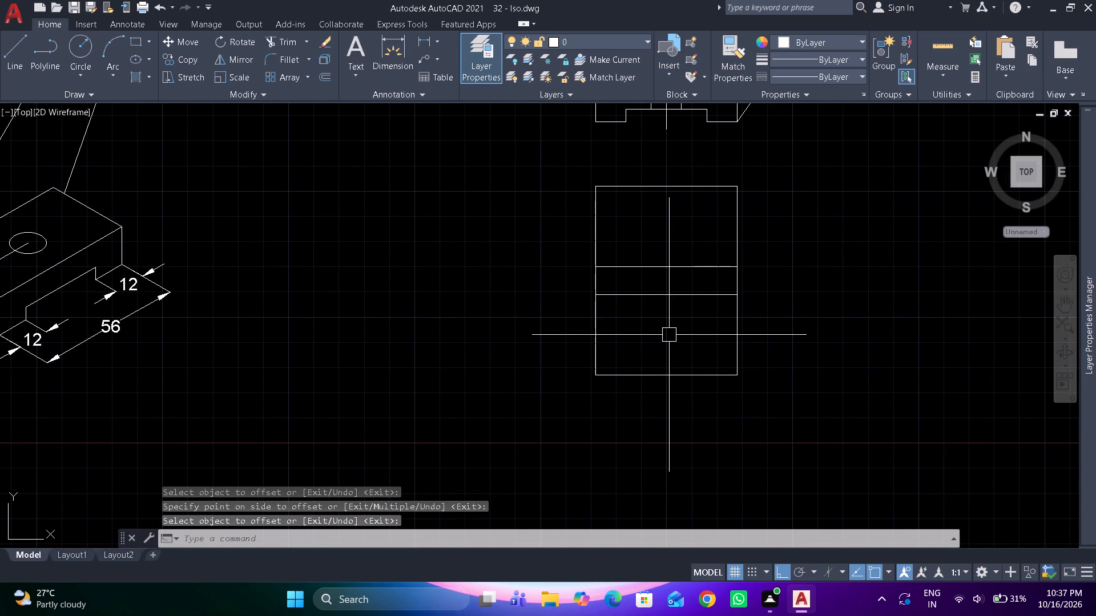
Offset the left vertical edge of the top-view rectangle 100 toward the right.
text(o 100)
key(Return)
drag(598, 341, 619, 333)
click(944, 323)
key(space)
Draw a horizontal construction line from the midpoint of the rectangle's left edge past the offset vertical line.
middle_drag(828, 321, 701, 338)
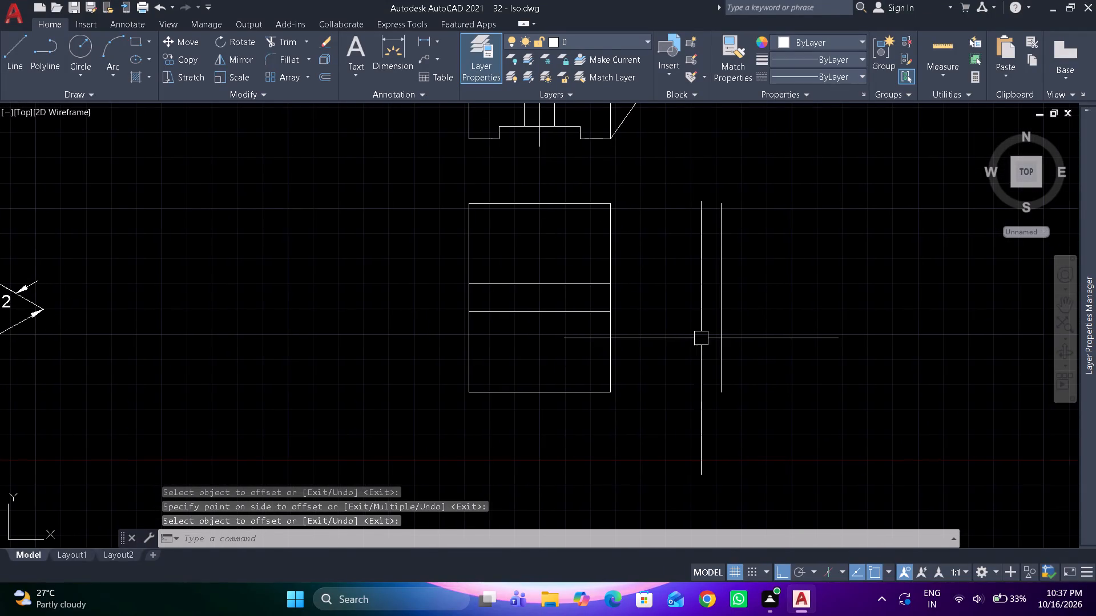
text(l)
key(space)
click(469, 303)
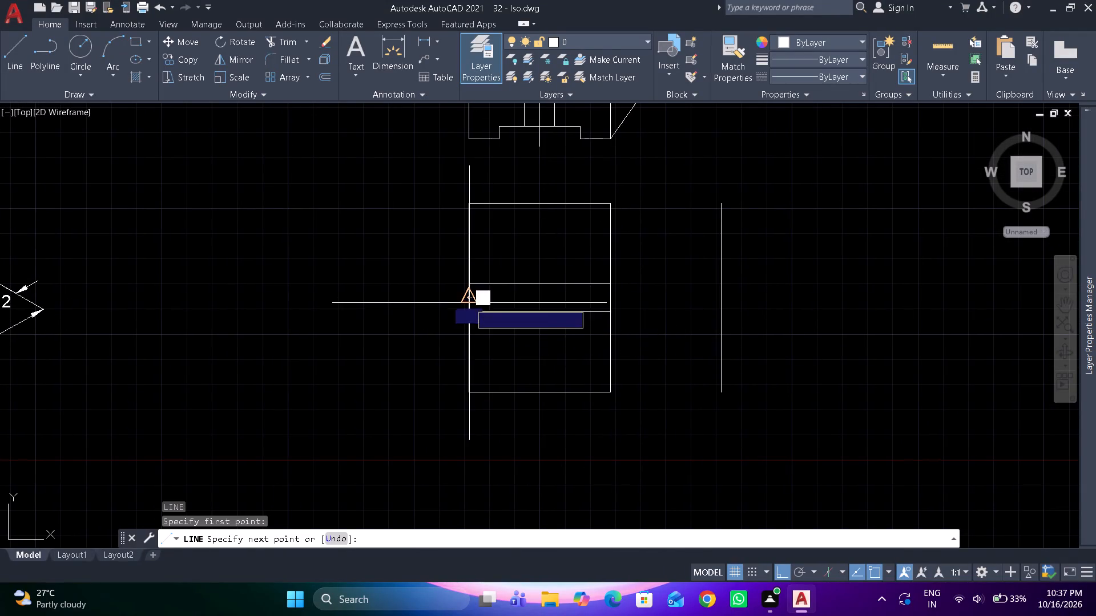
click(843, 282)
key(space)
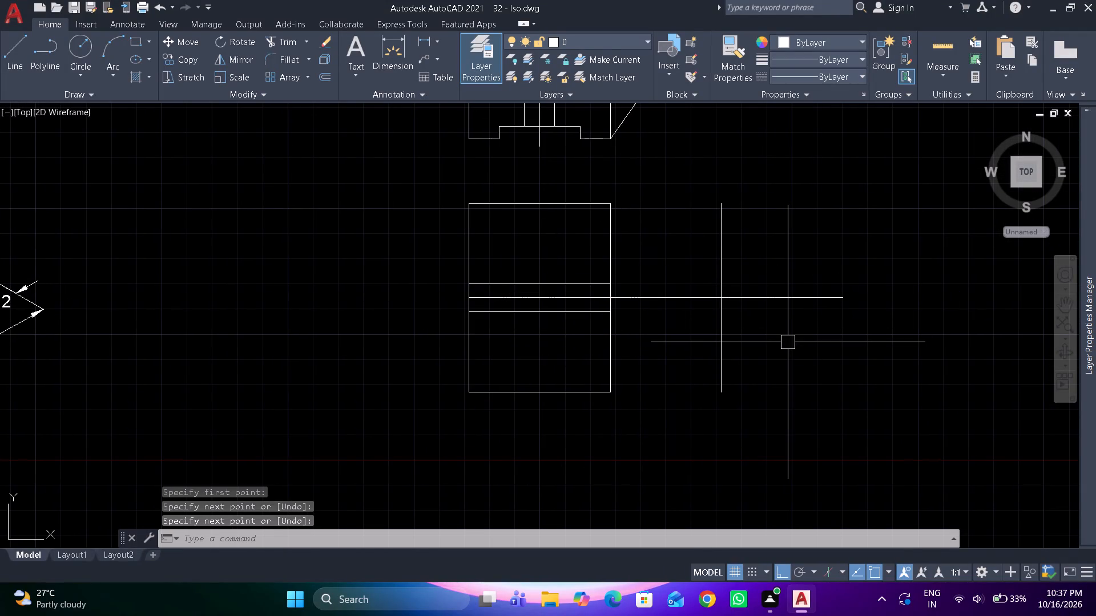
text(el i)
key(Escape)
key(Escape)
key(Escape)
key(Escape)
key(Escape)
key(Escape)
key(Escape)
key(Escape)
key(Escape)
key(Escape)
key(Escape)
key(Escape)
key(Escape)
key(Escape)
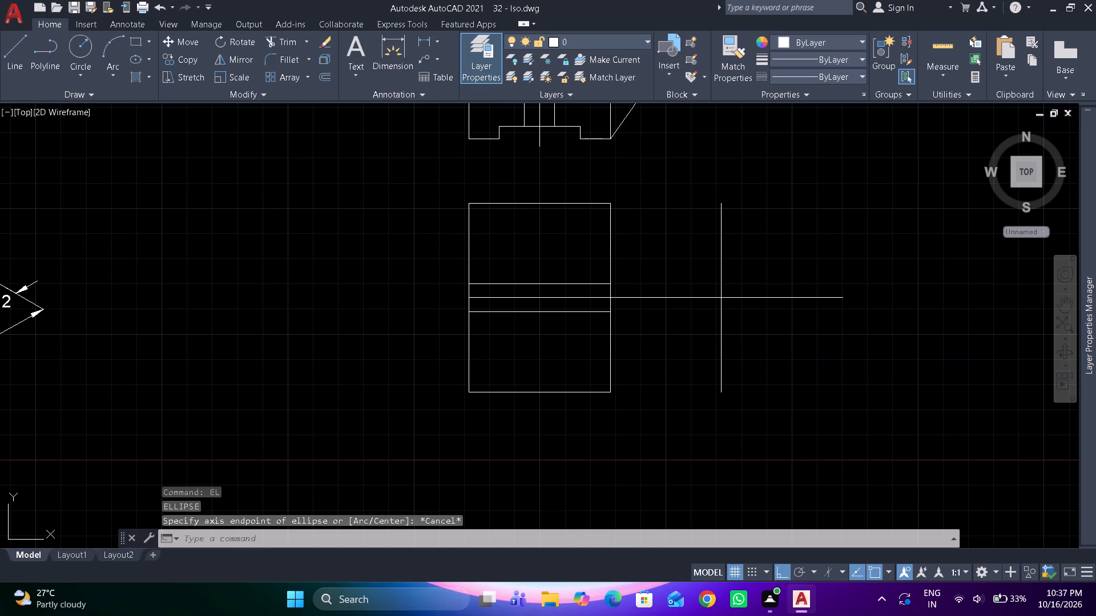
Draw a circle of diameter 22 centred where the horizontal and offset vertical construction lines cross.
text(c)
key(space)
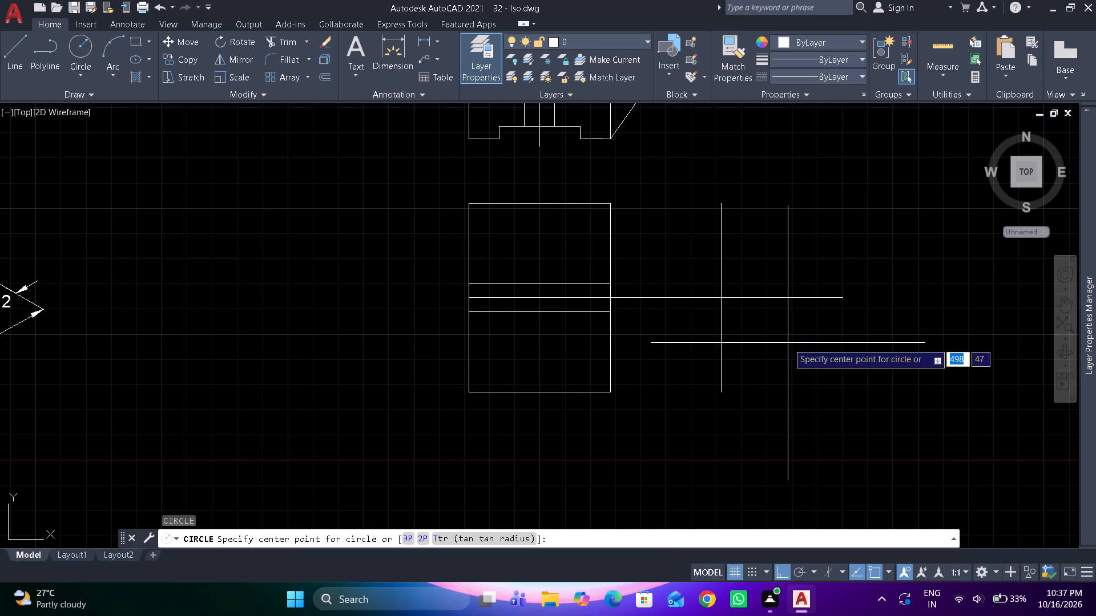
click(716, 299)
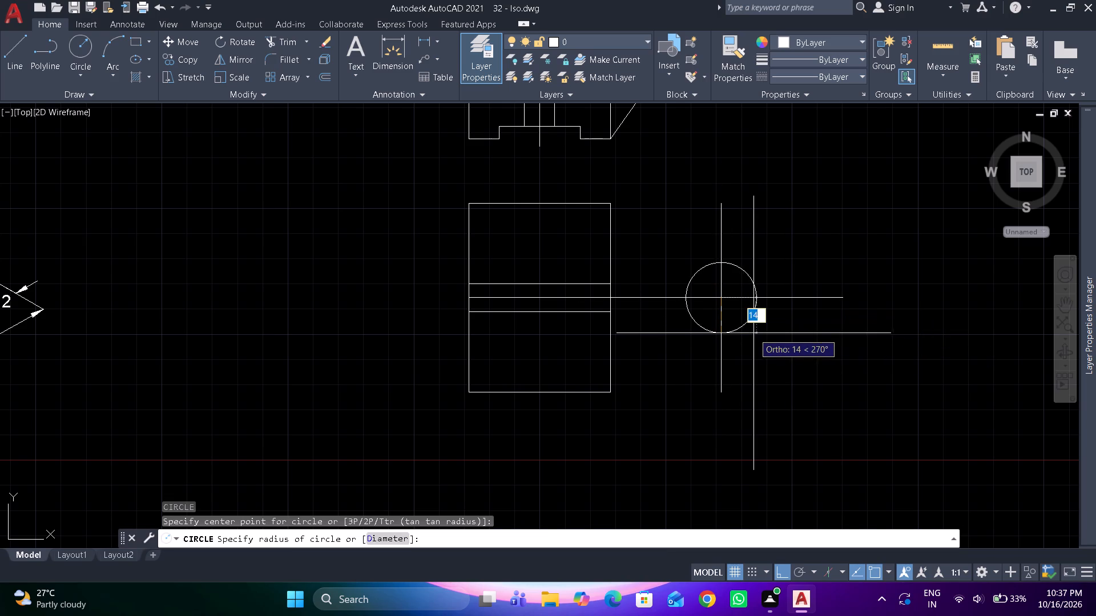
text(d)
key(space)
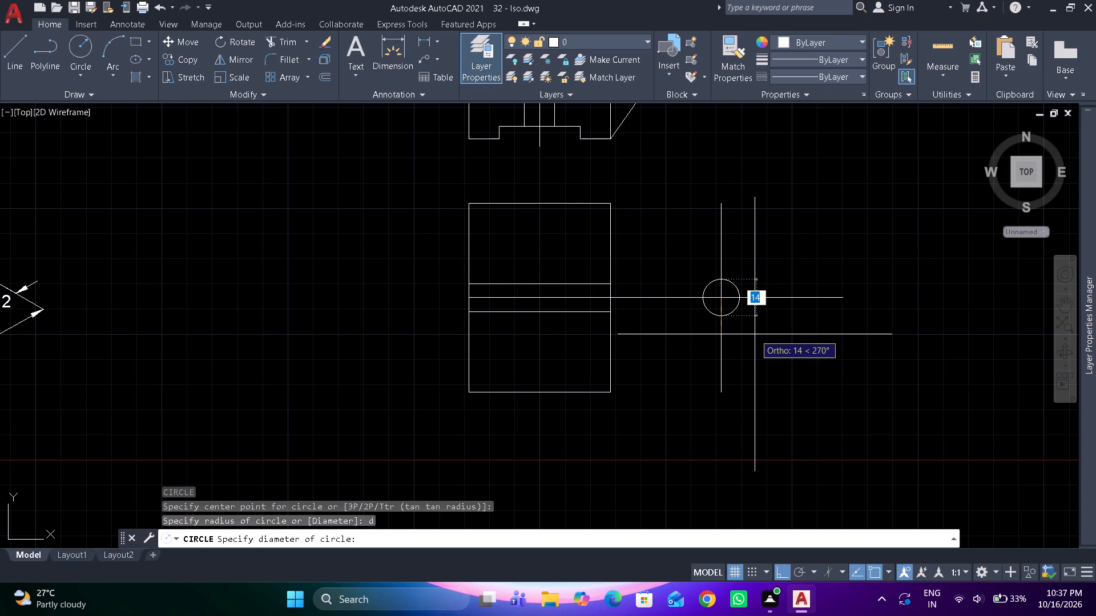
text(22)
key(Return)
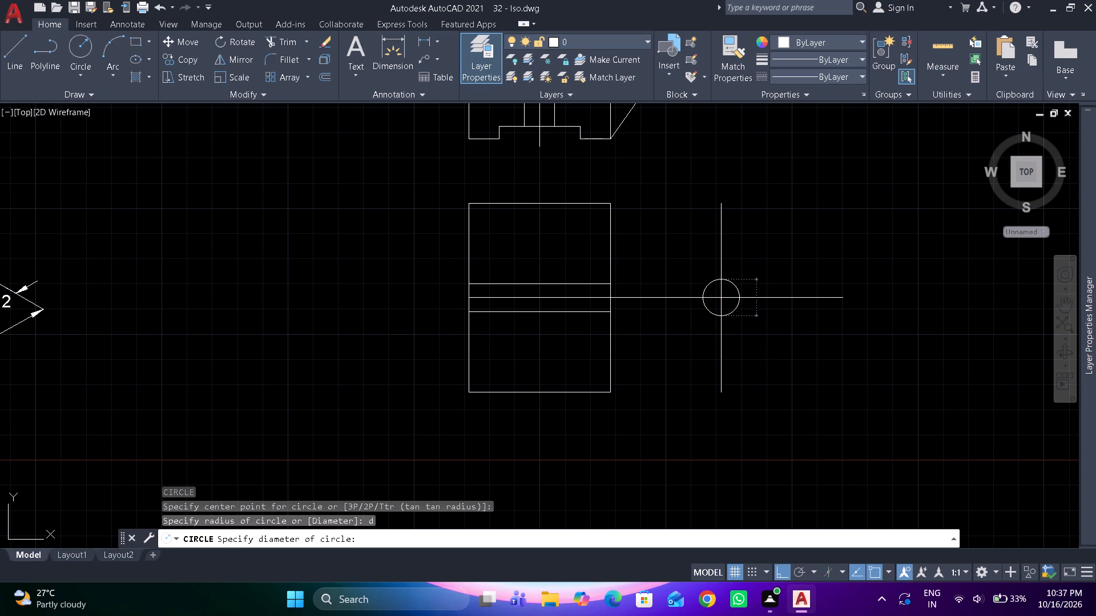
Draw a concentric circle of diameter 36 around the small circle.
scroll(755, 334, down, 1)
scroll(755, 334, up, 1)
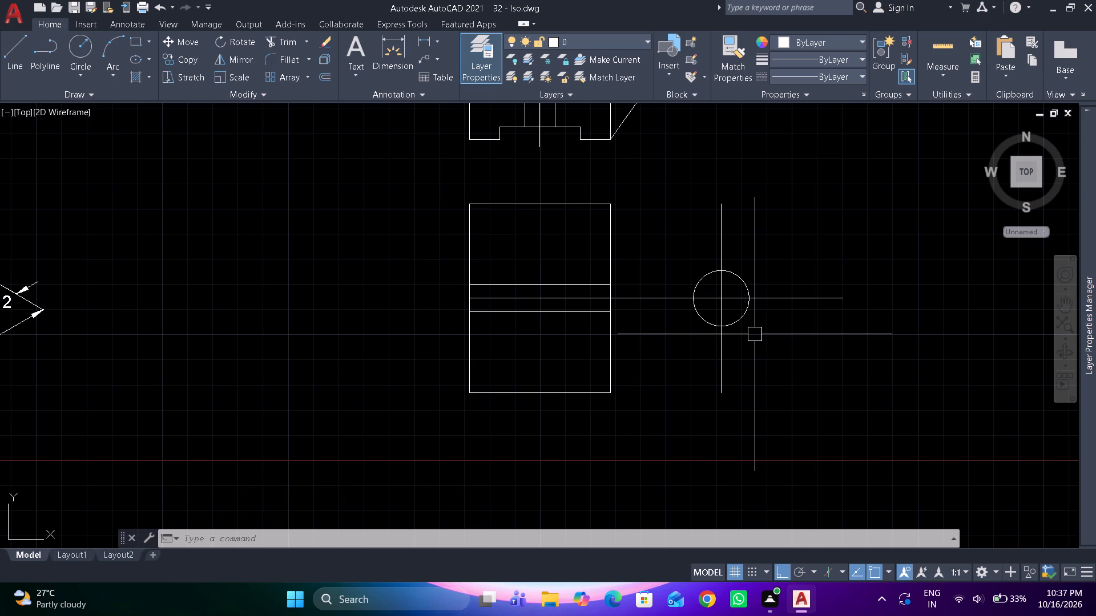
key(space)
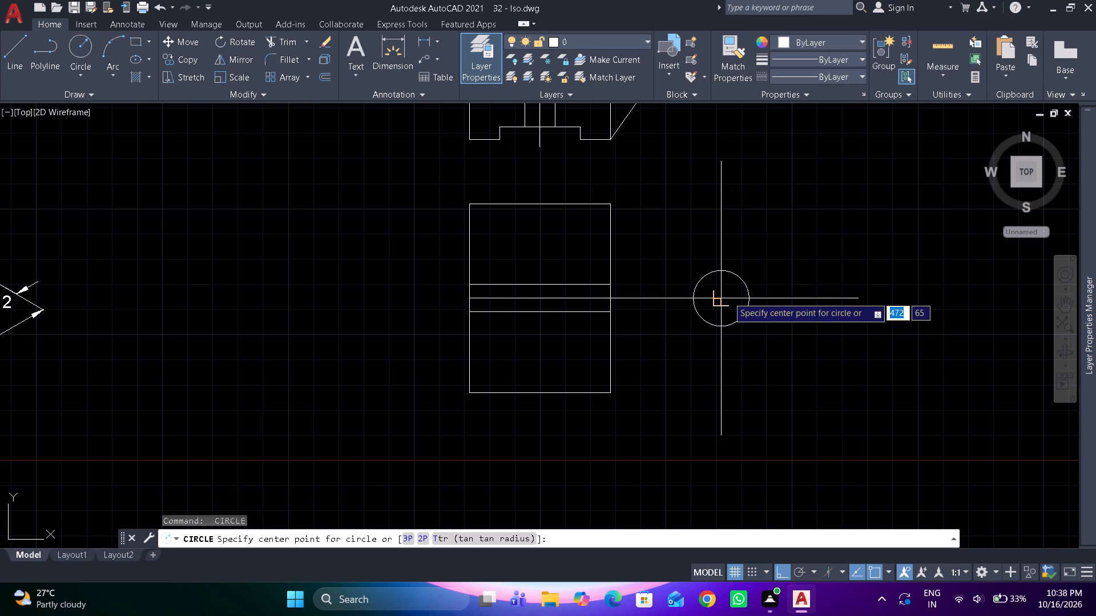
click(728, 297)
text(d)
key(space)
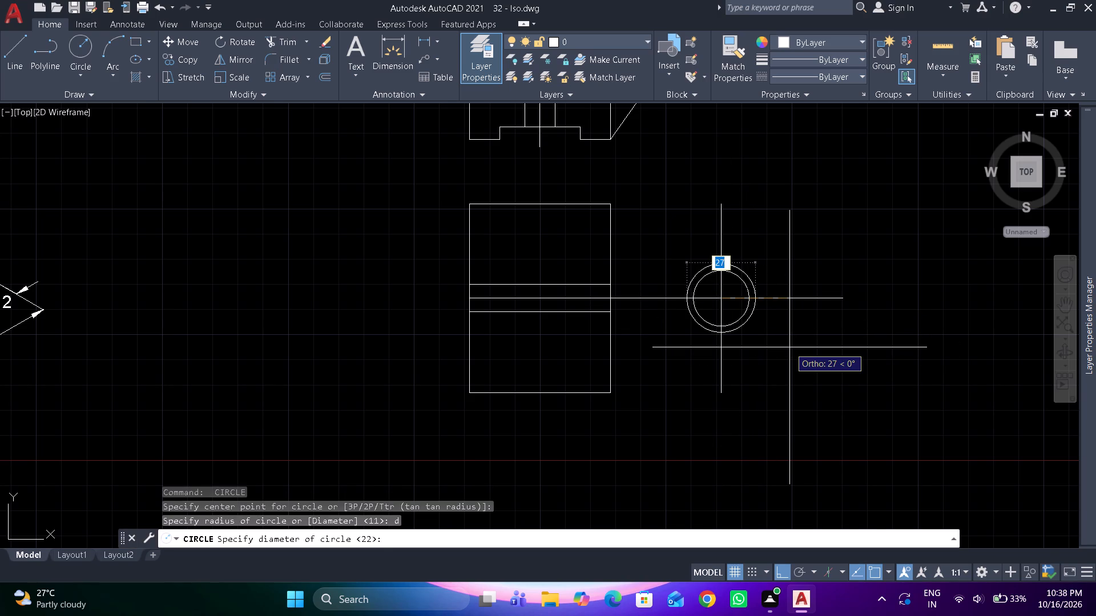
text(36)
key(space)
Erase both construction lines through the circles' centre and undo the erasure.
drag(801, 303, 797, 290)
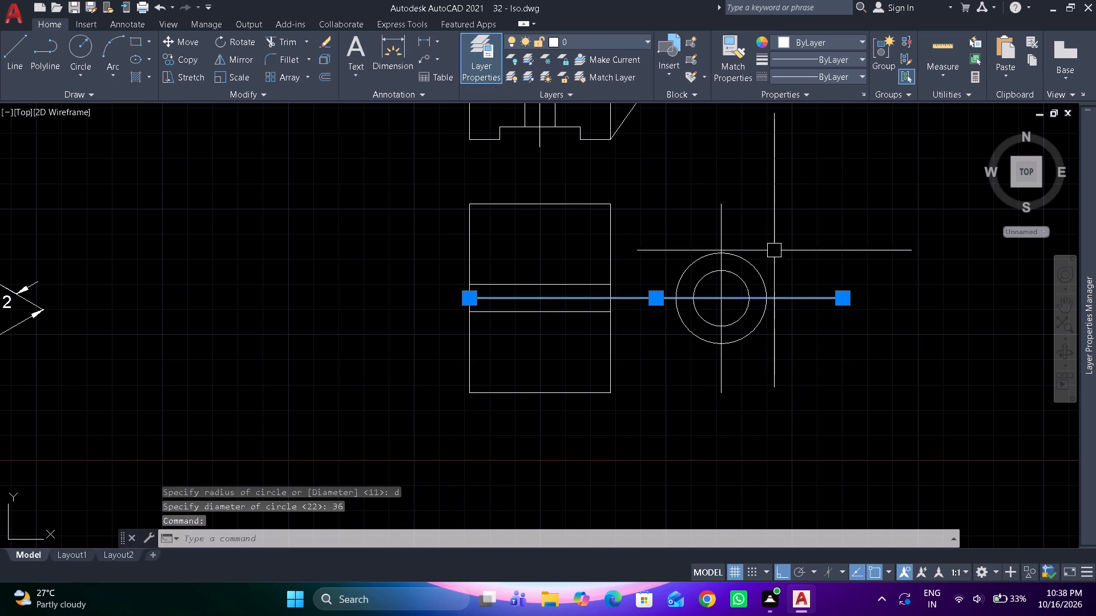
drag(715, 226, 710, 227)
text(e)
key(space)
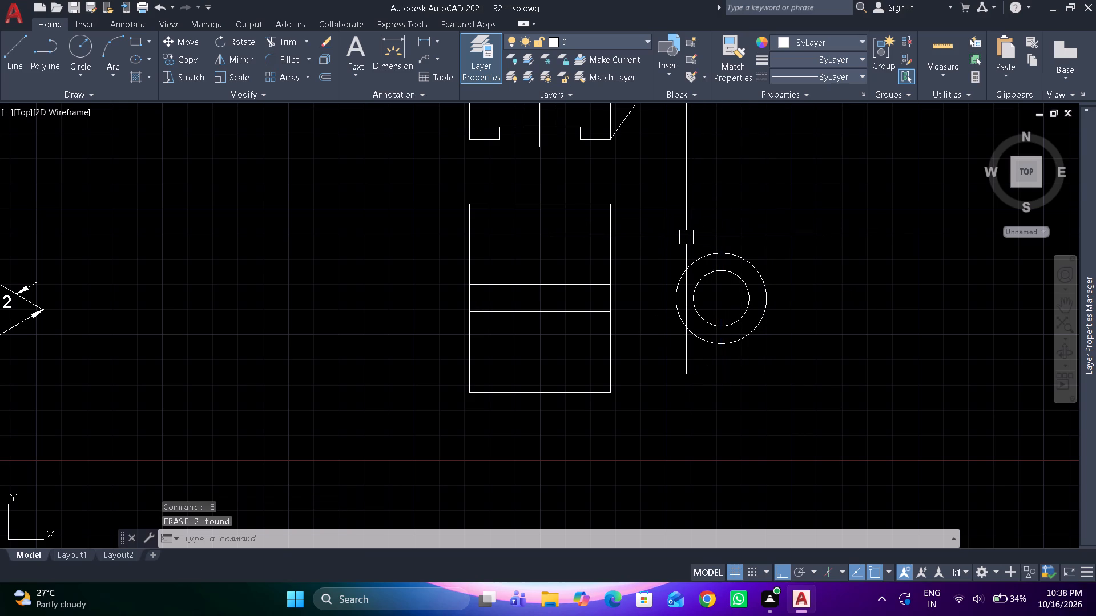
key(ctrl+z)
Erase only the vertical construction line through the circles.
click(716, 225)
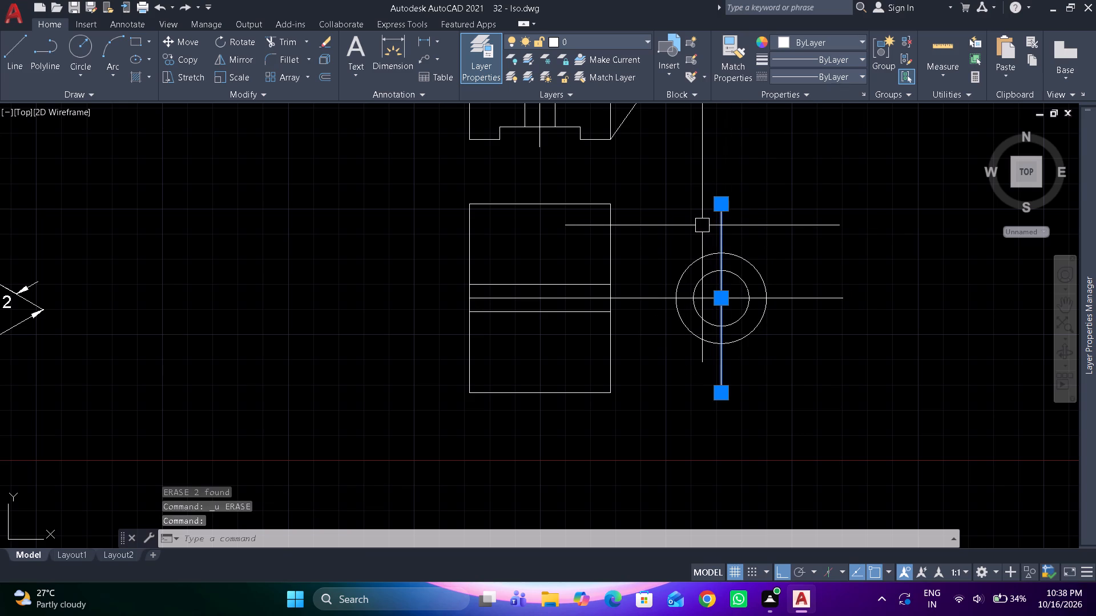
text(e)
key(space)
Offset the horizontal centre line by 6 to both sides to form the rib edges.
scroll(684, 279, up, 1)
scroll(644, 346, up, 1)
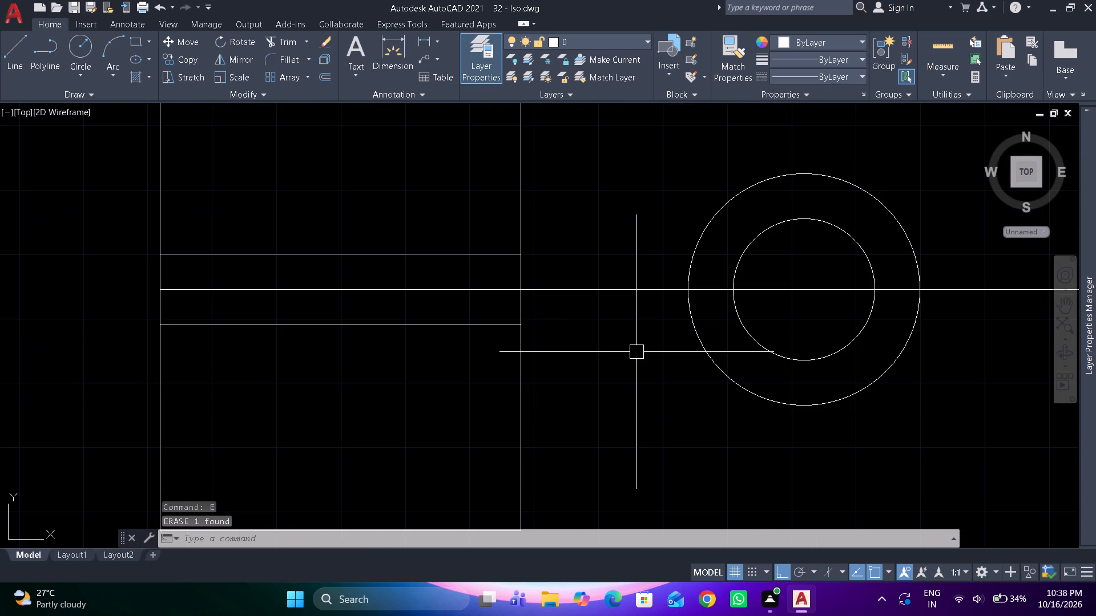
text(o 6)
key(space)
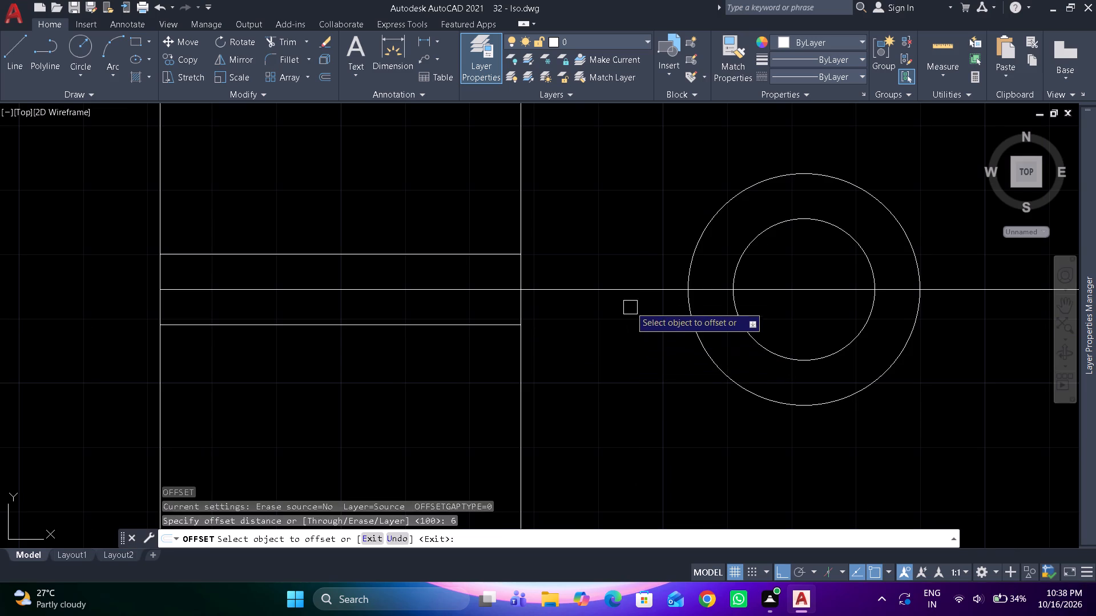
drag(630, 293, 636, 272)
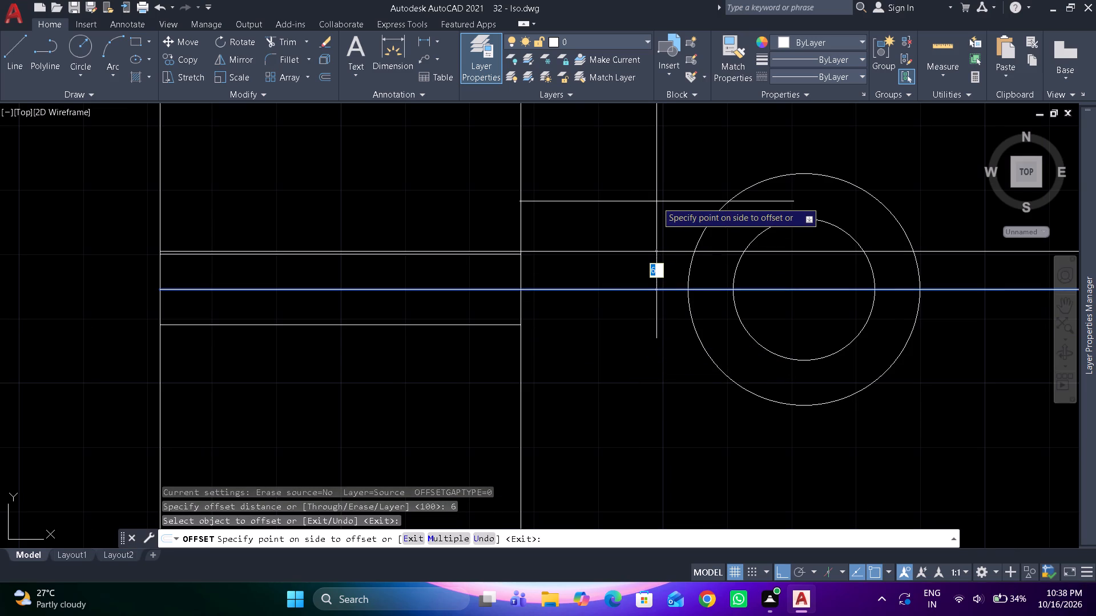
click(656, 201)
click(615, 289)
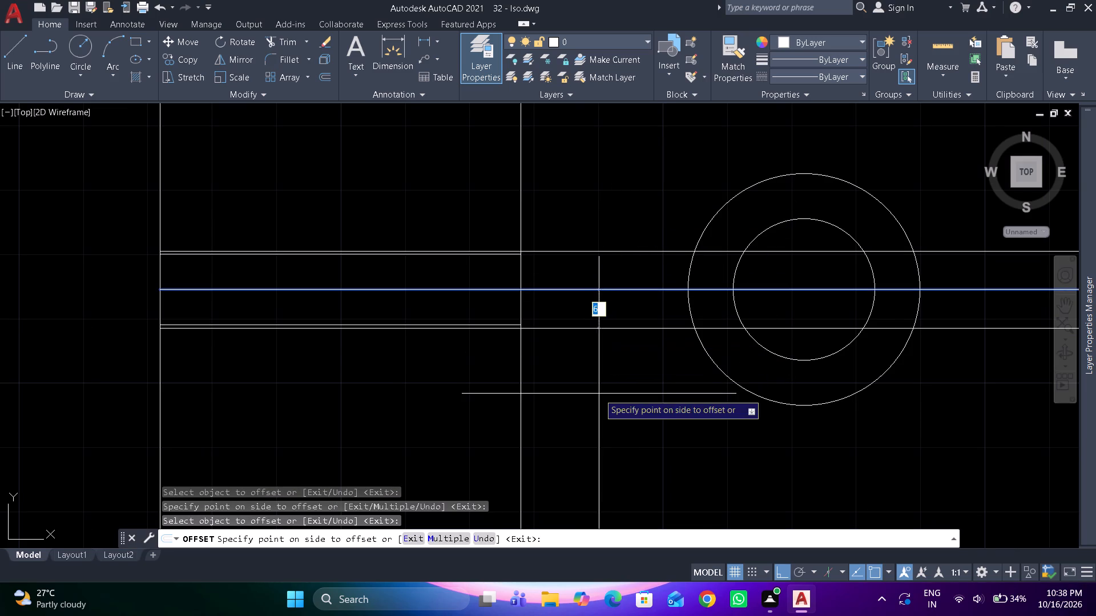
click(599, 394)
key(space)
Erase the two earlier horizontal lines inside the rectangle and the horizontal centre line.
drag(118, 236, 126, 236)
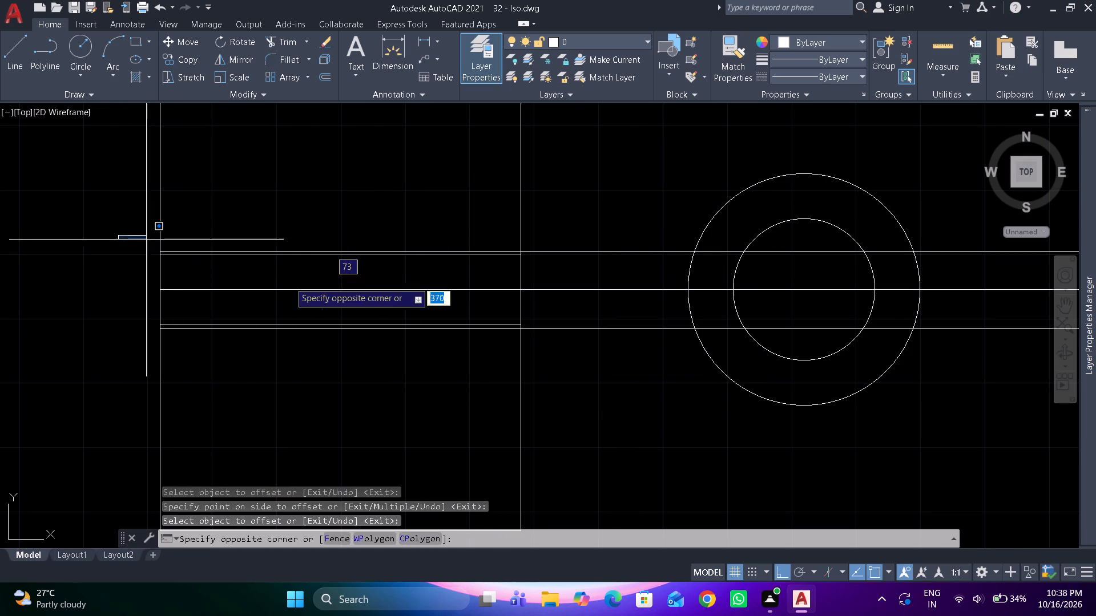
click(590, 394)
text(e)
key(space)
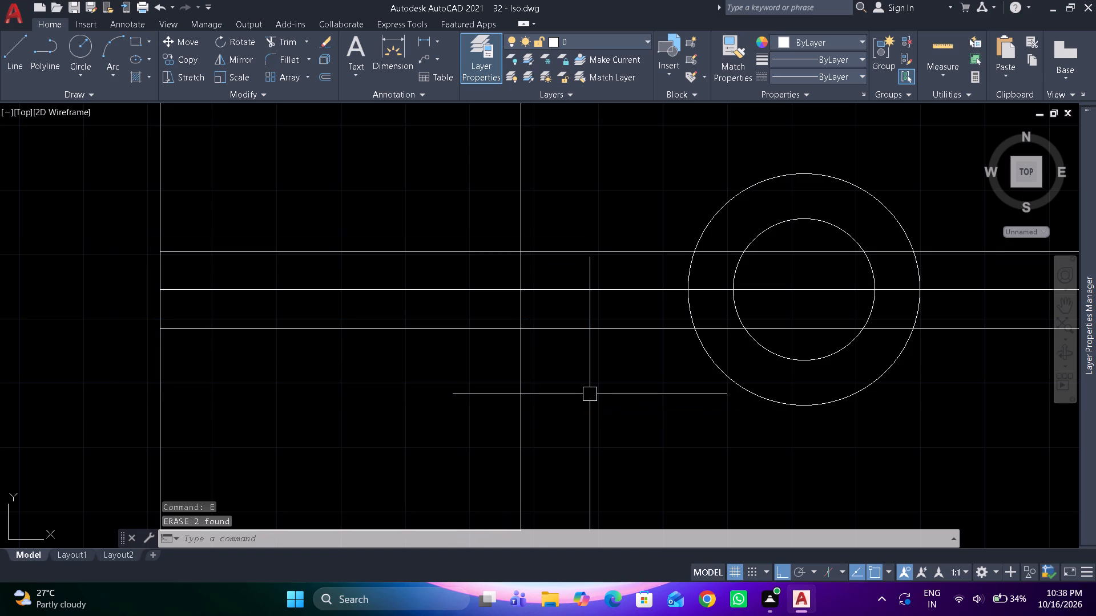
click(591, 290)
key(space)
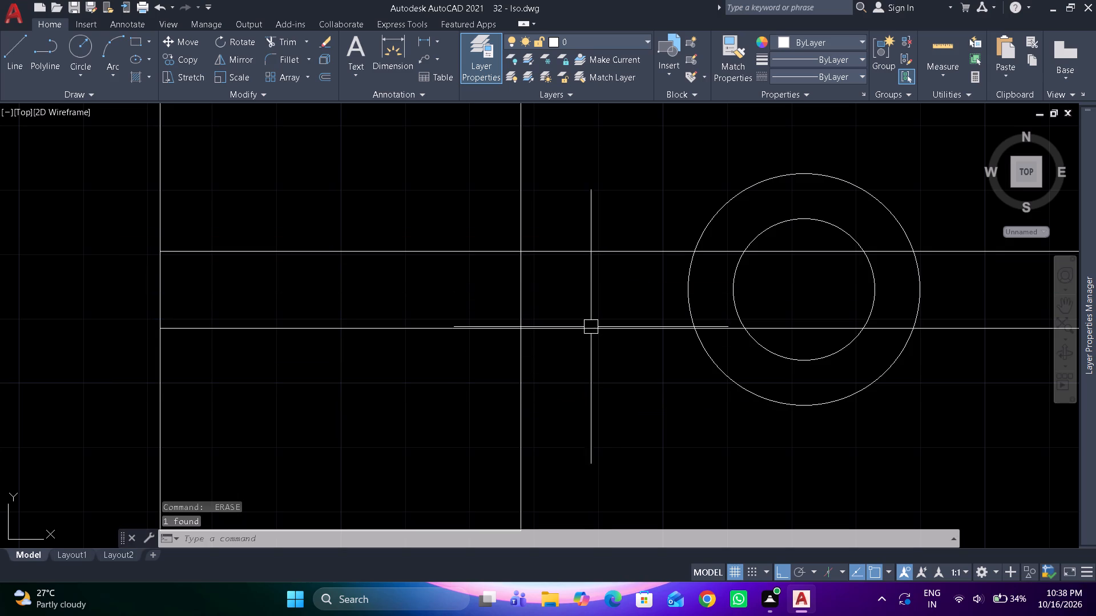
Trim the two rib edge lines at the outer circle and erase their leftover segments across and beyond the circles.
text(tr)
key(space)
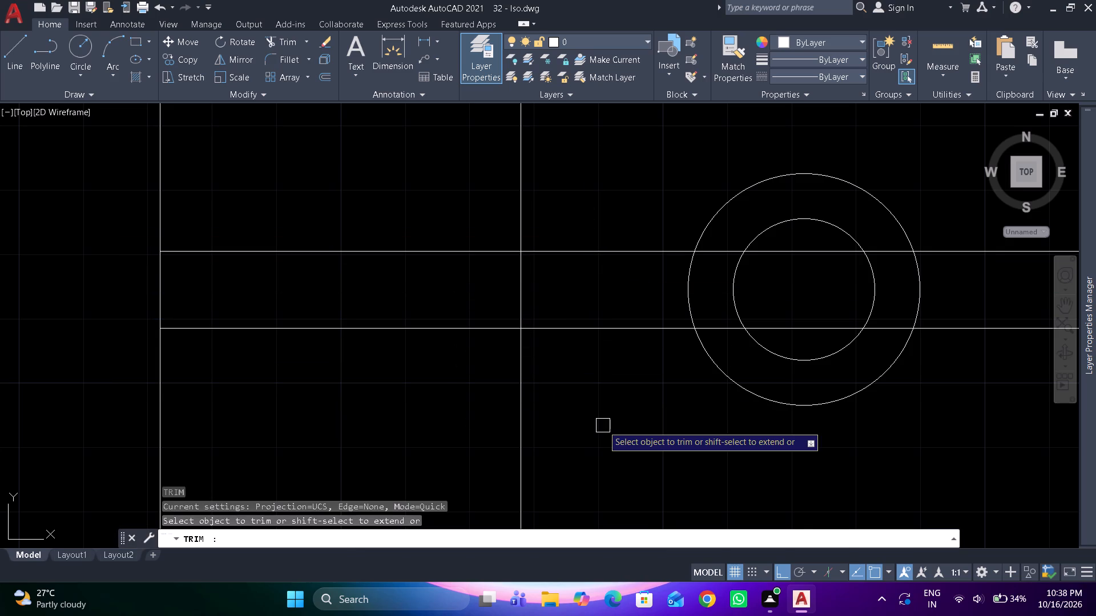
scroll(603, 425, up, 1)
middle_drag(603, 425, 906, 509)
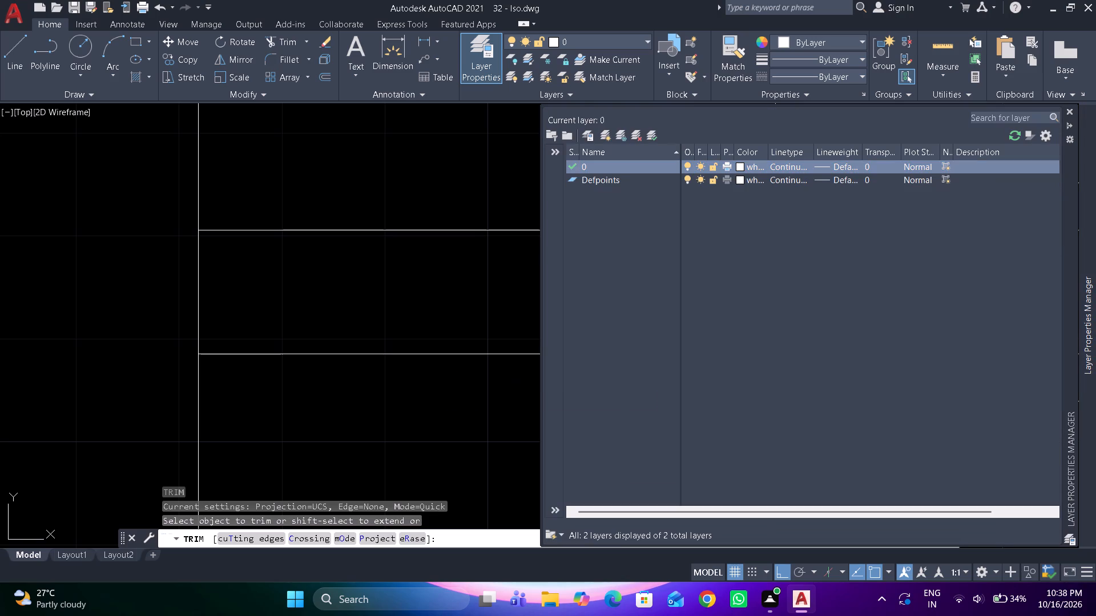
middle_drag(861, 436, 825, 433)
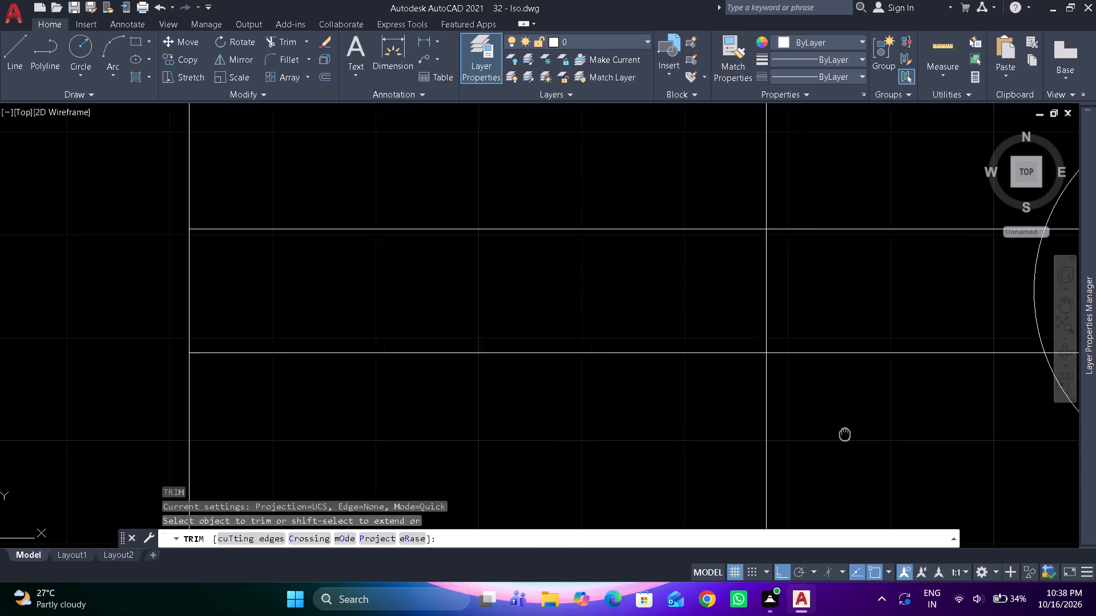
middle_drag(825, 433, 720, 433)
click(944, 222)
click(936, 352)
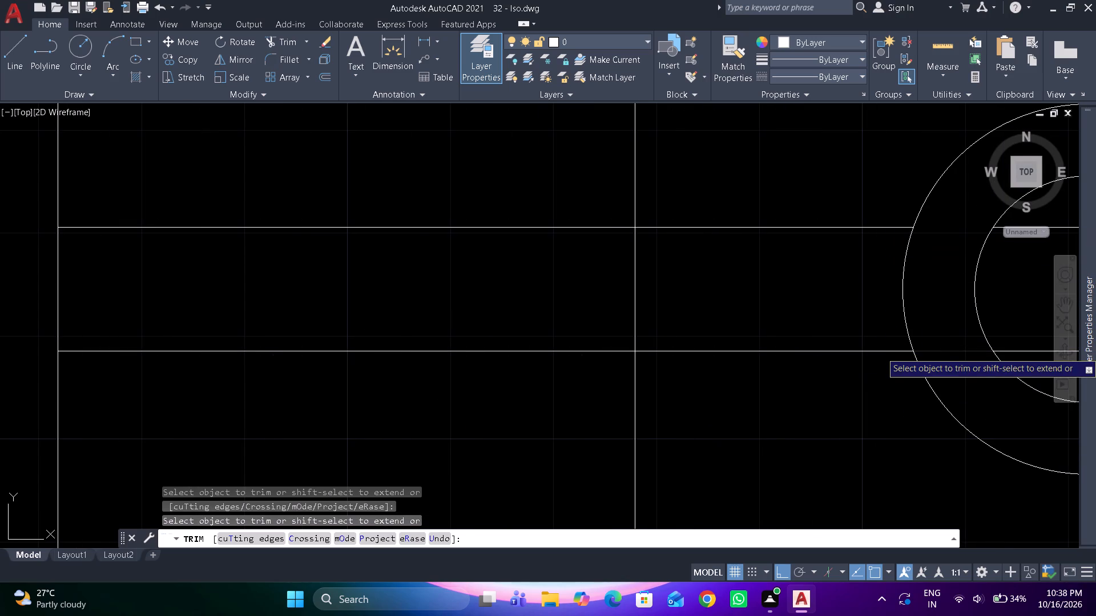
middle_drag(925, 348, 538, 410)
key(space)
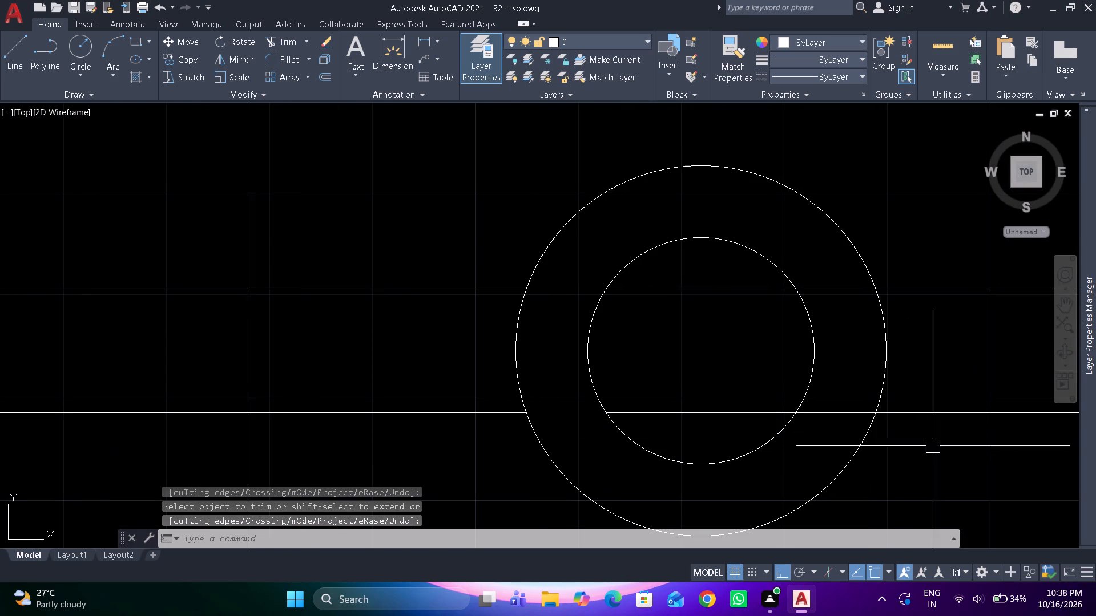
drag(953, 441, 942, 370)
click(925, 285)
text(e)
key(space)
Trim away the outer circle's arc and the rectangle's right edge between the two rib lines.
text(tr)
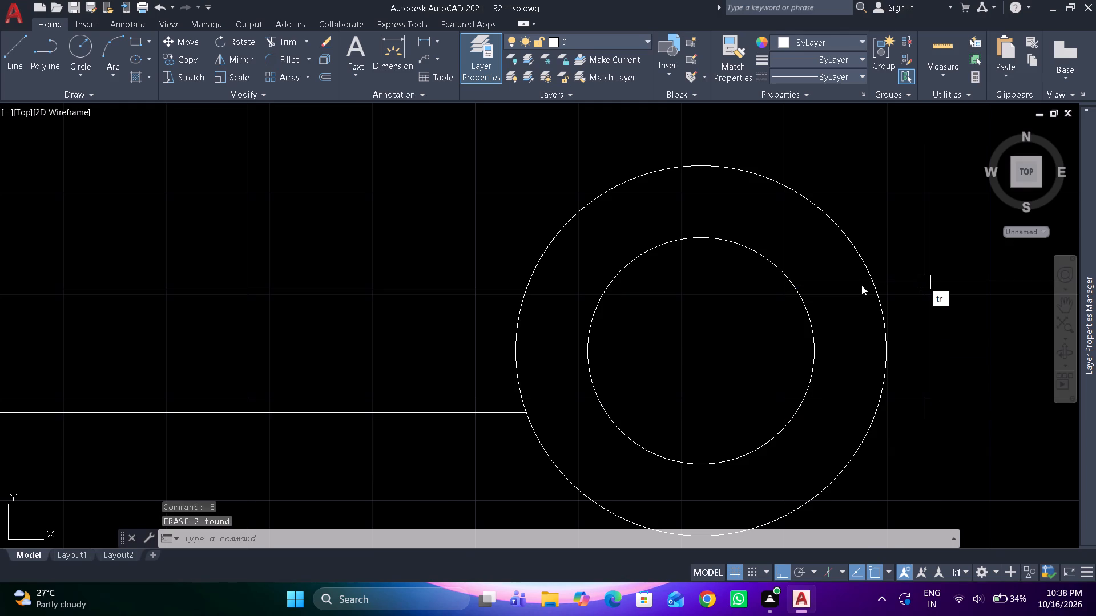
key(space)
click(518, 338)
key(space)
scroll(483, 356, down, 2)
middle_drag(483, 356, 639, 353)
key(space)
click(546, 351)
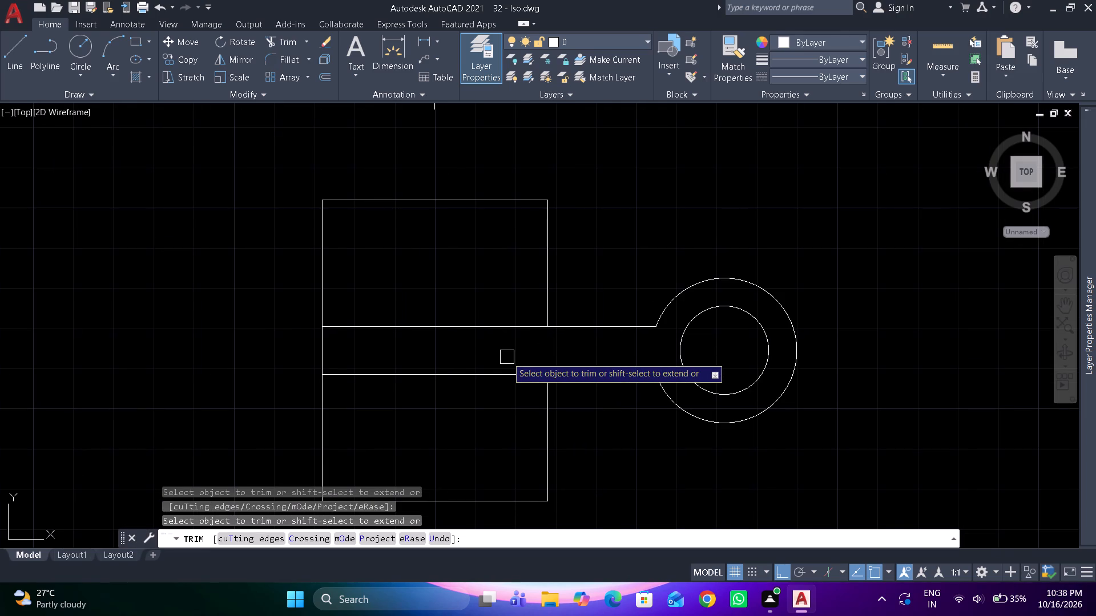
key(space)
Draw a vertical line joining the ends of the two rib lines at the outer circle.
scroll(642, 351, up, 1)
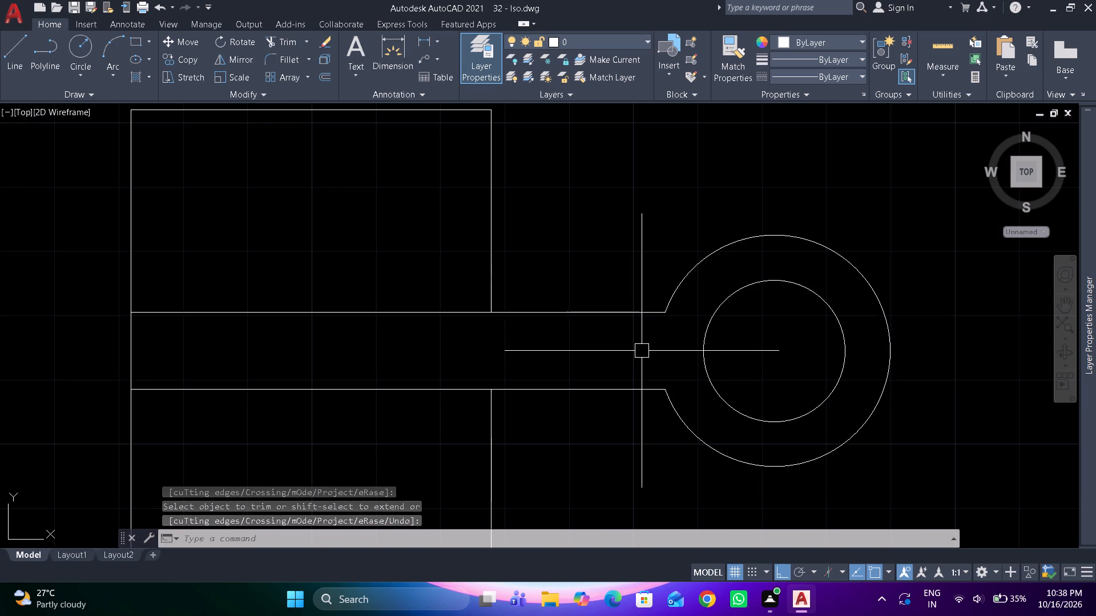
text(l)
key(space)
click(664, 315)
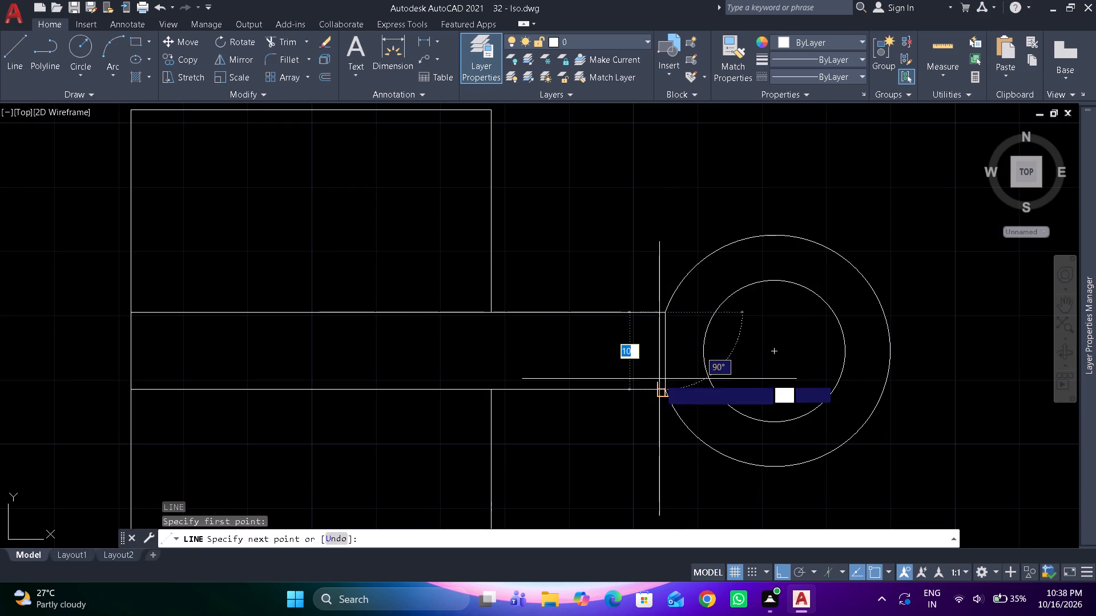
click(662, 387)
key(space)
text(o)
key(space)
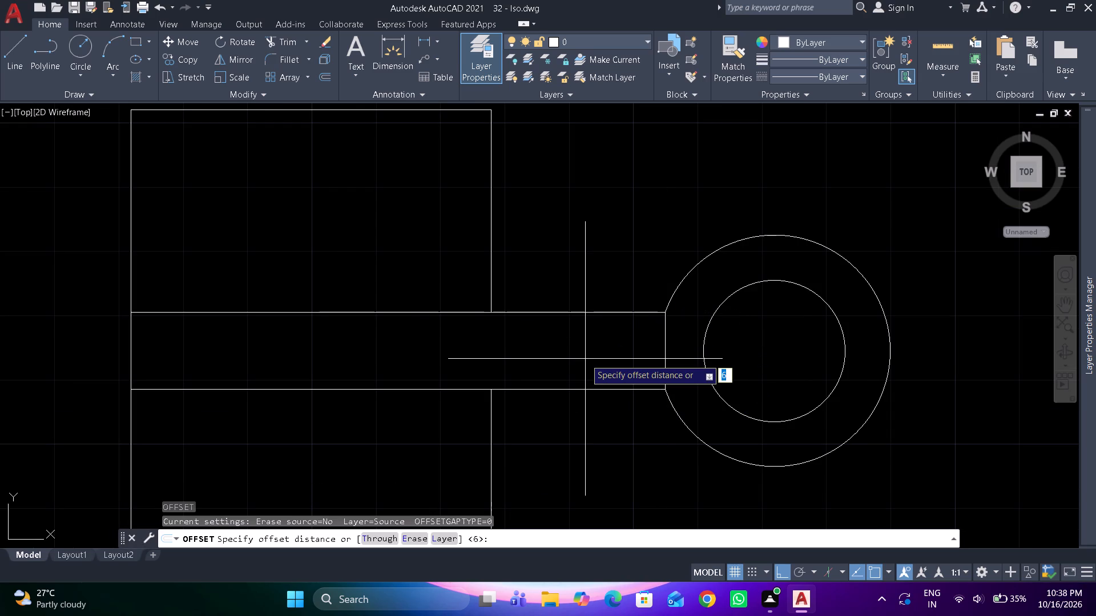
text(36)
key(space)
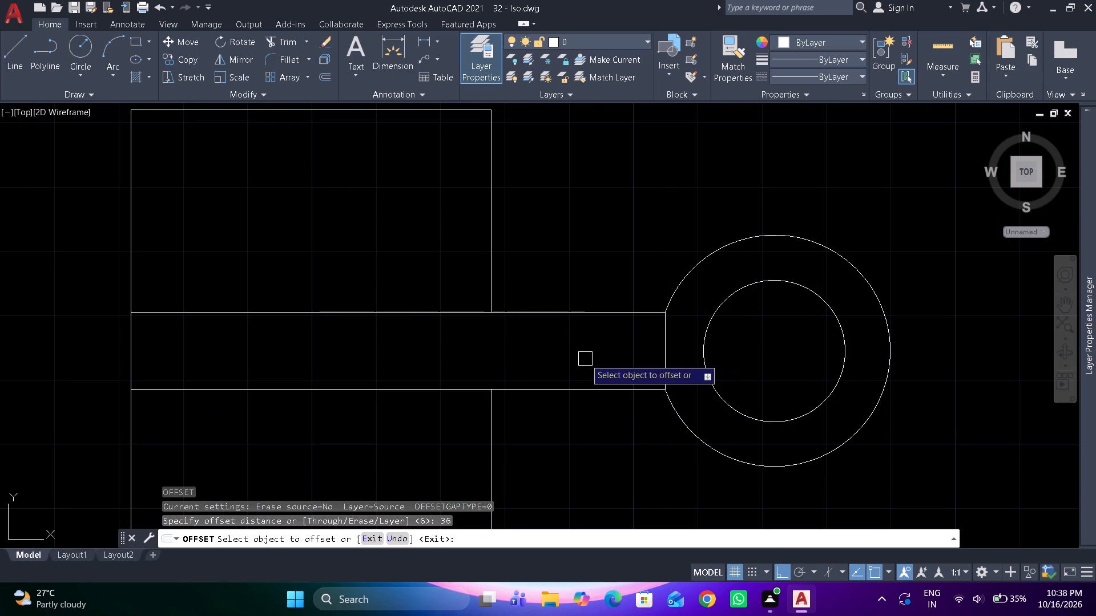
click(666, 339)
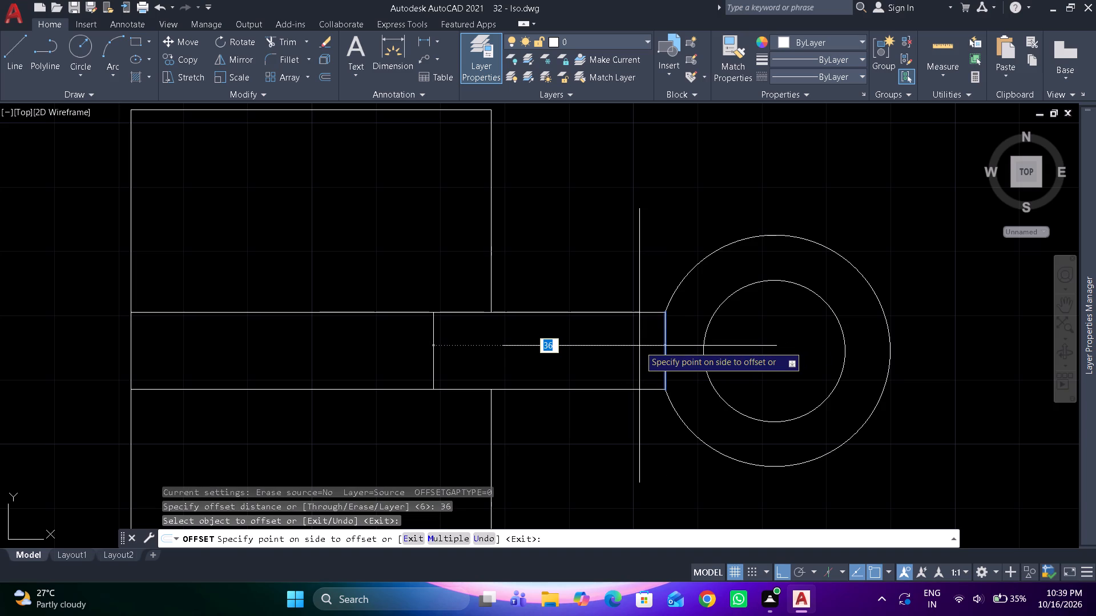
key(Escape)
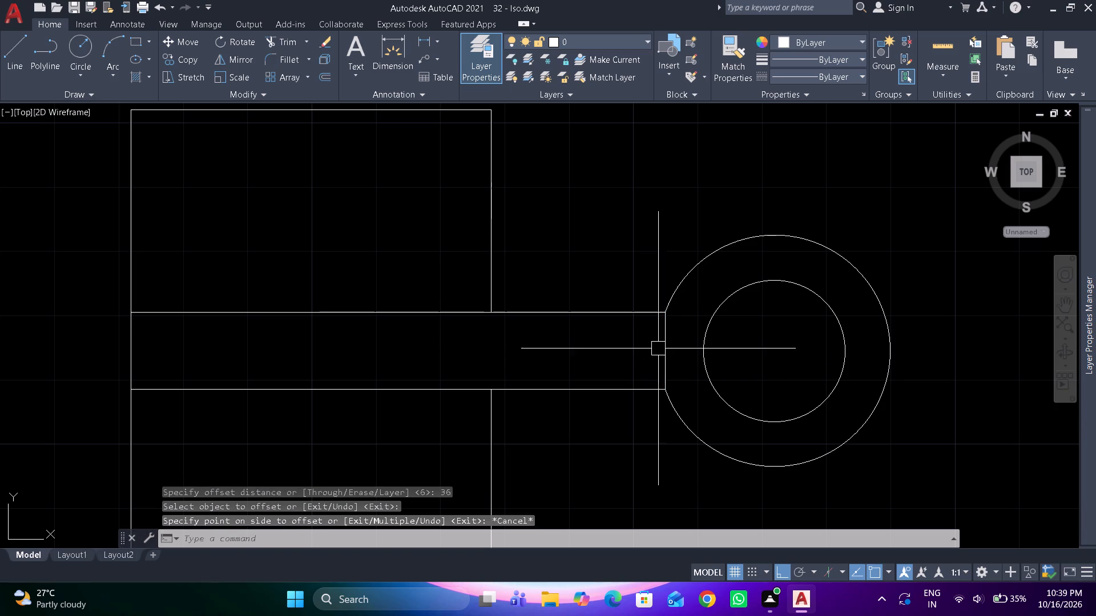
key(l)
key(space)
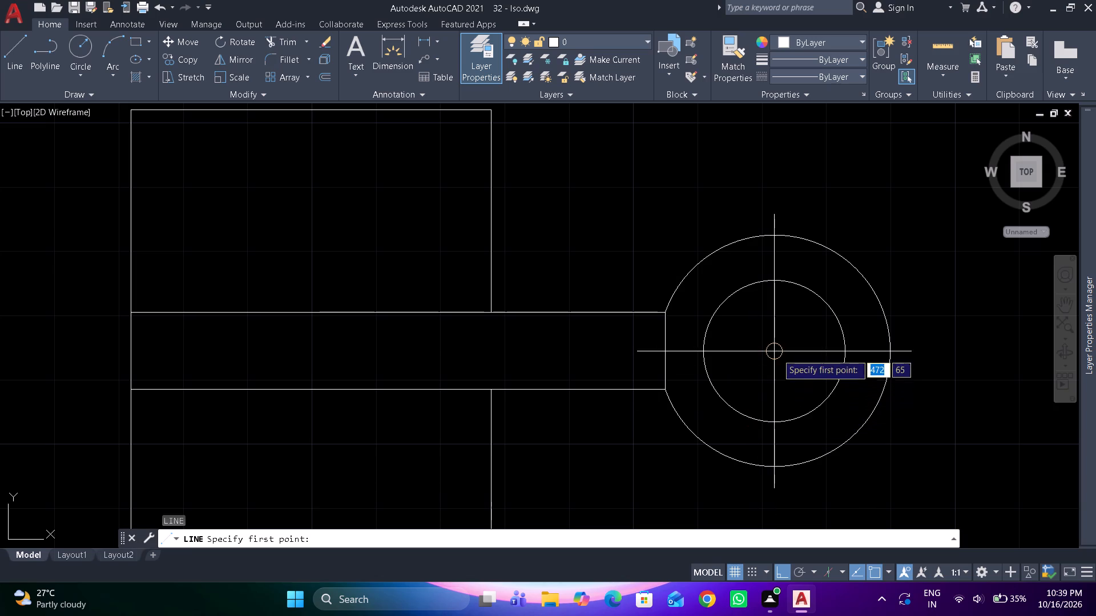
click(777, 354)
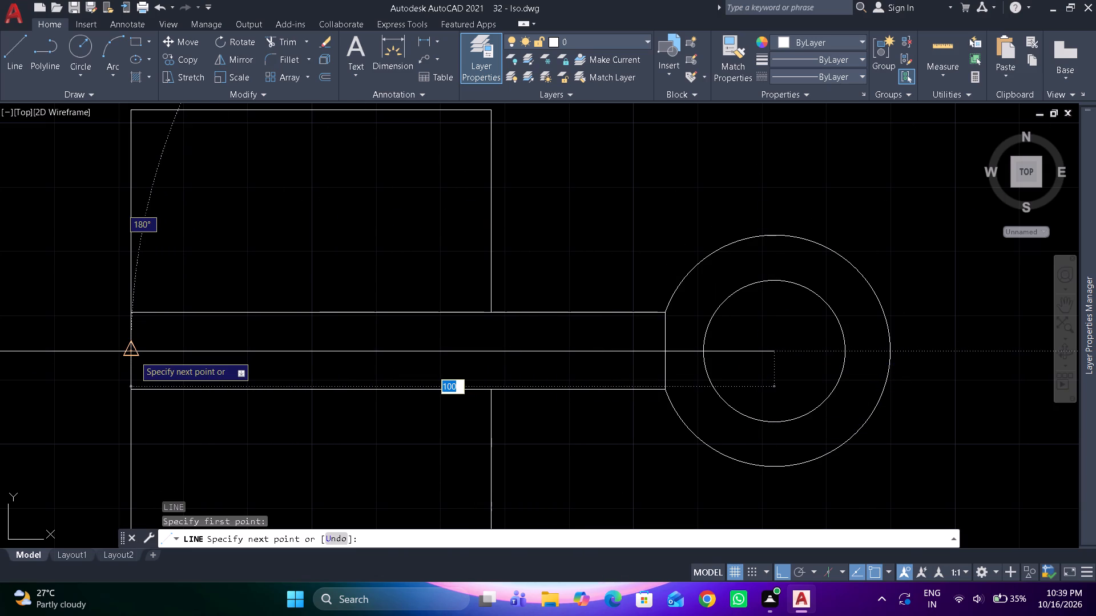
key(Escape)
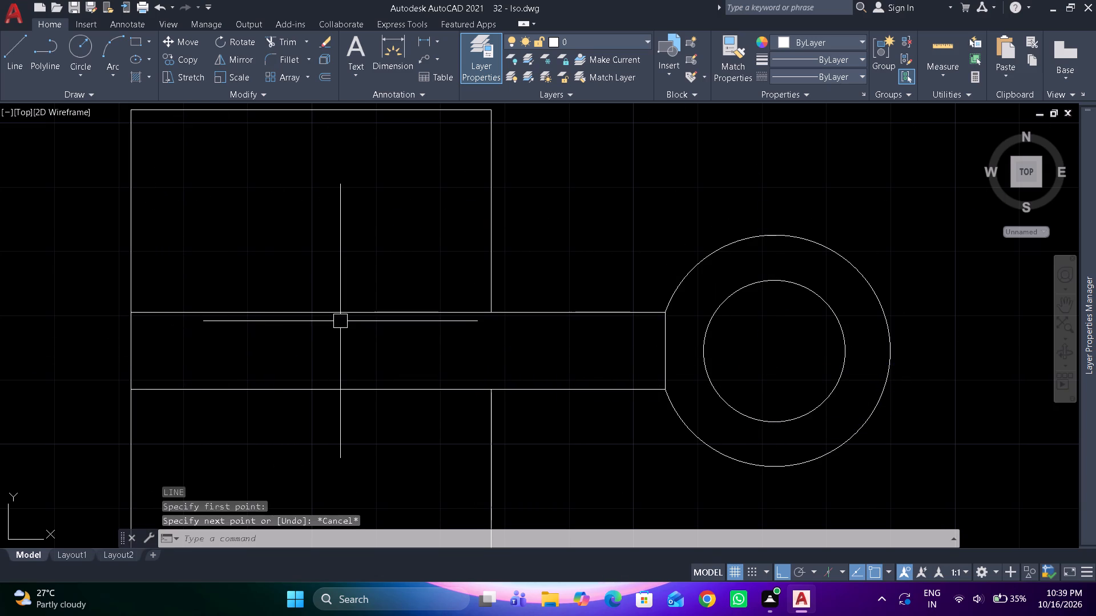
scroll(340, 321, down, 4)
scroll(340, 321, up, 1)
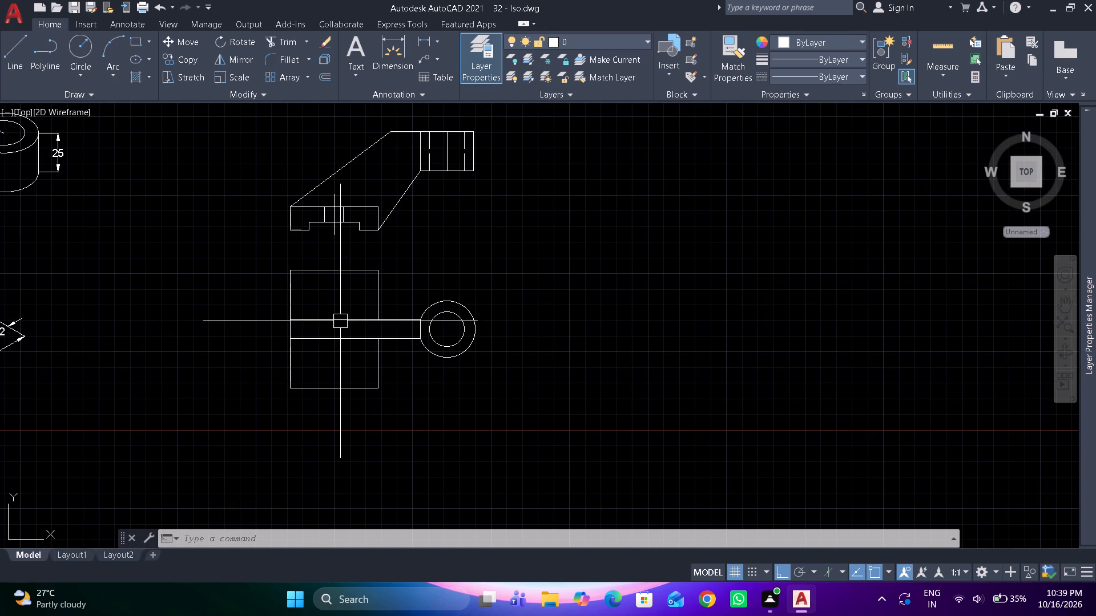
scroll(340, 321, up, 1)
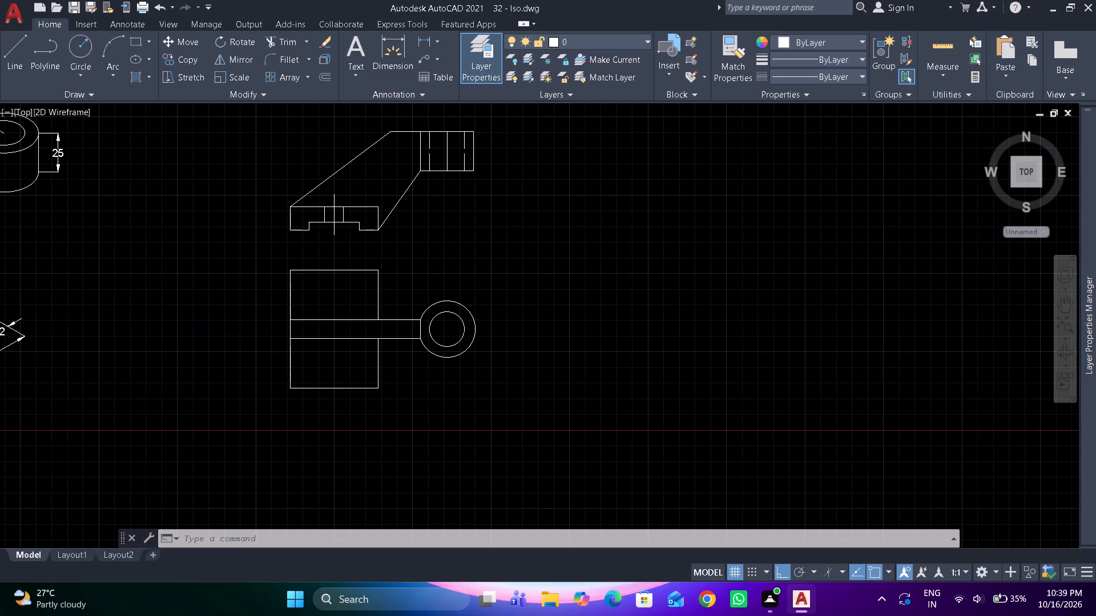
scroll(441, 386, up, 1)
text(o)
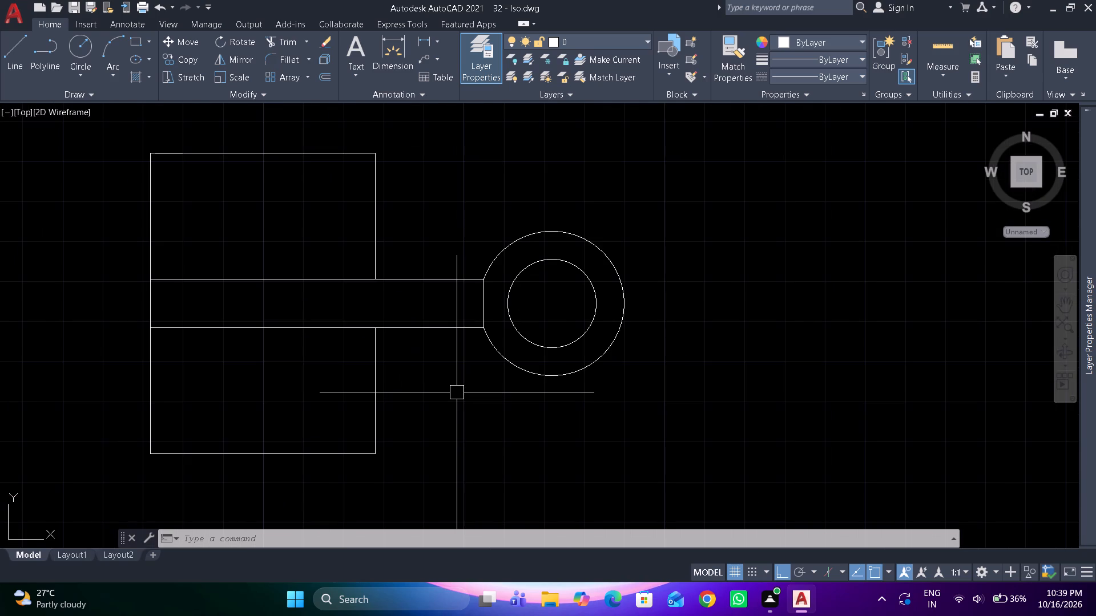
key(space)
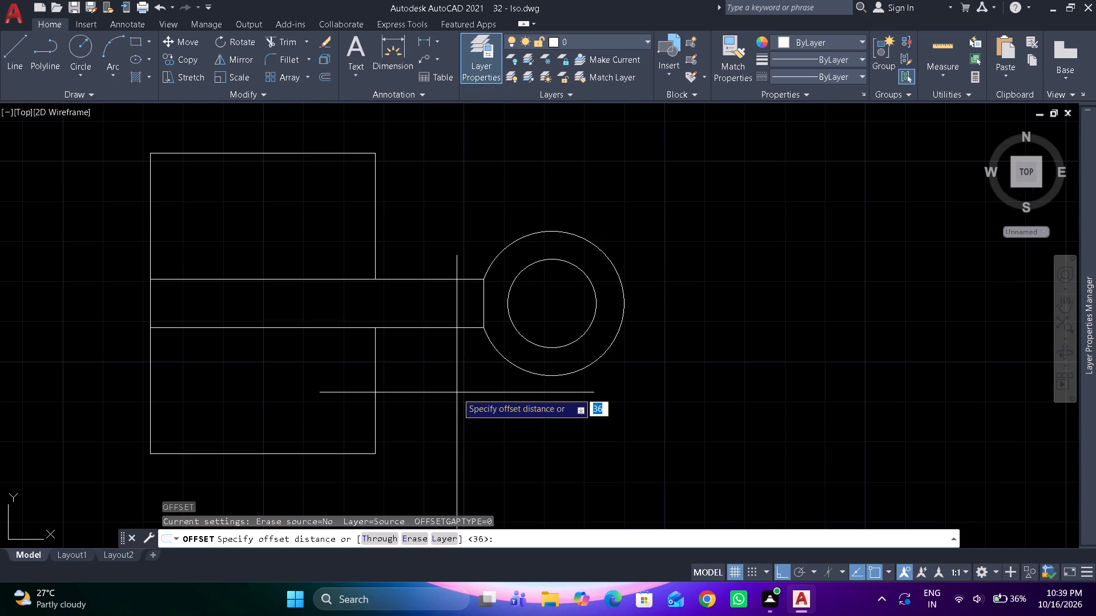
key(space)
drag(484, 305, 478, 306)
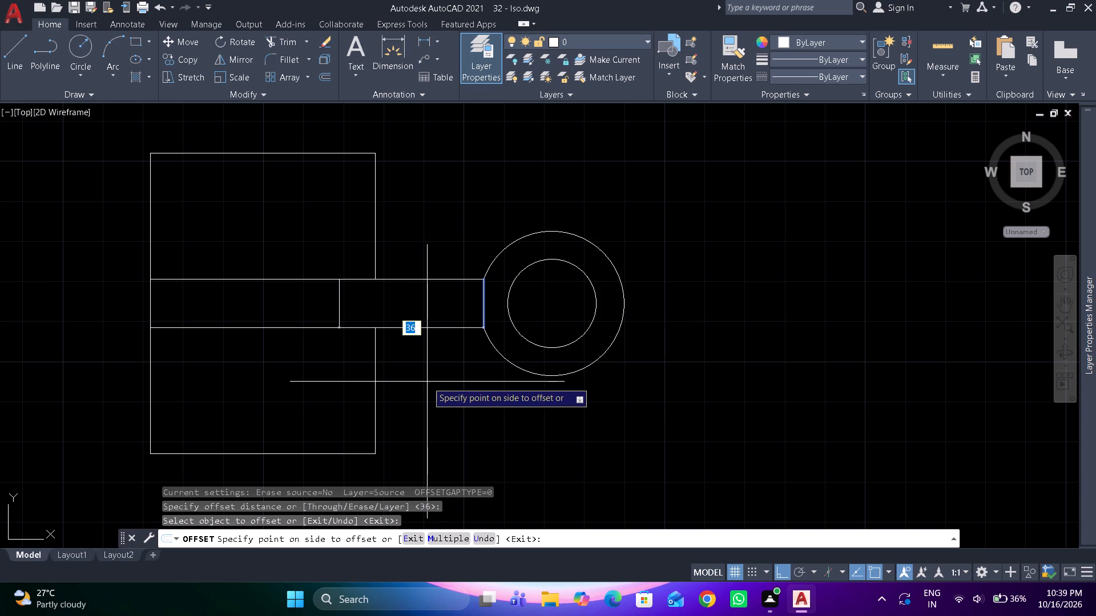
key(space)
Draw a vertical line through the concentric circles' centre, from the outer circle's top to its bottom.
scroll(563, 304, up, 2)
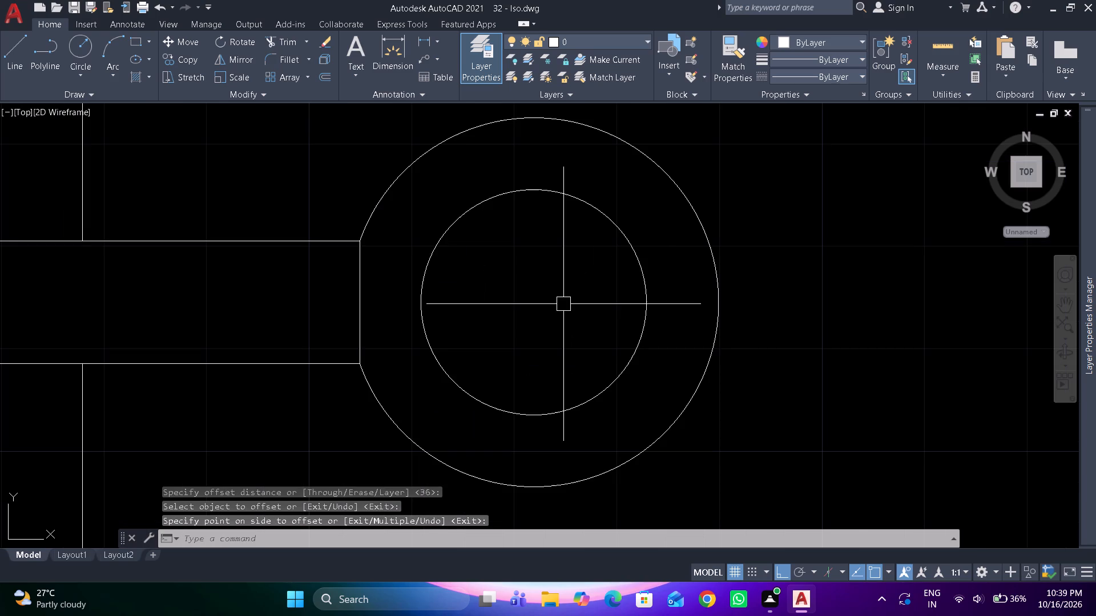
text(l)
key(space)
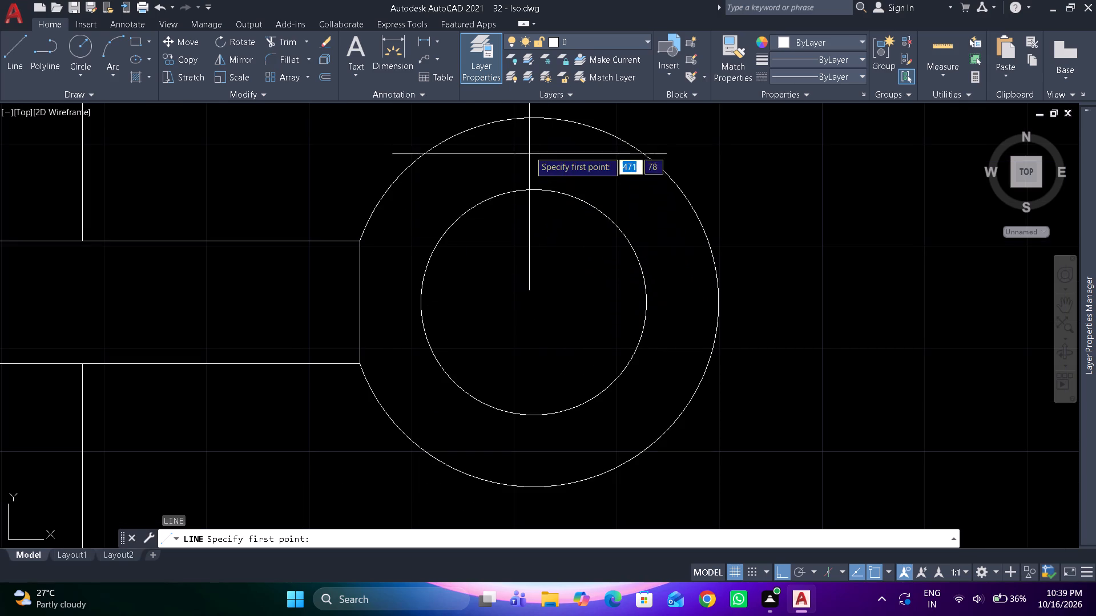
drag(538, 121, 538, 135)
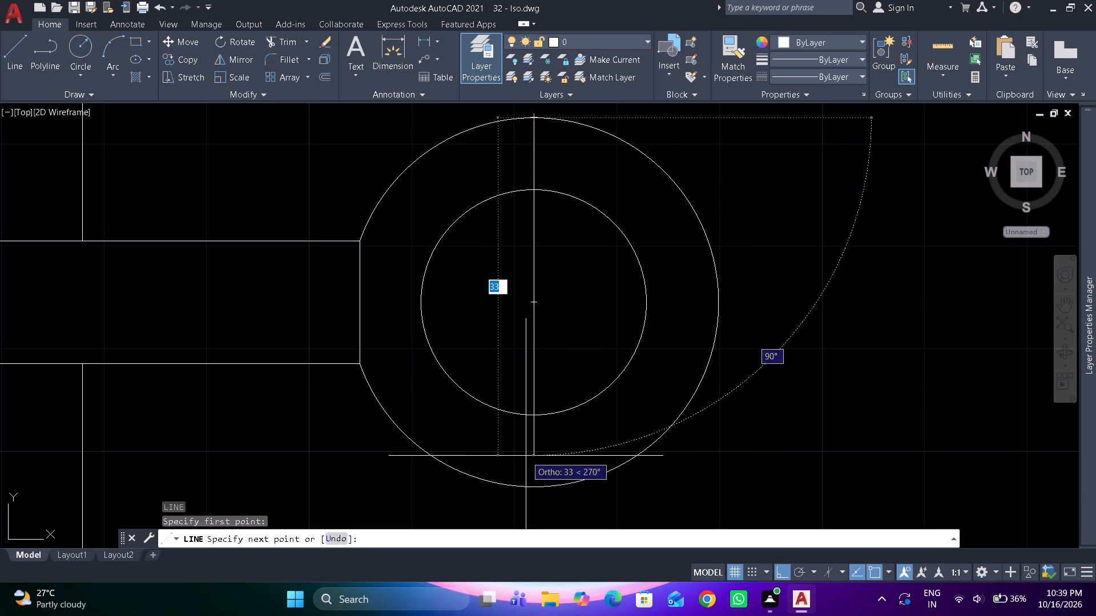
click(531, 489)
key(space)
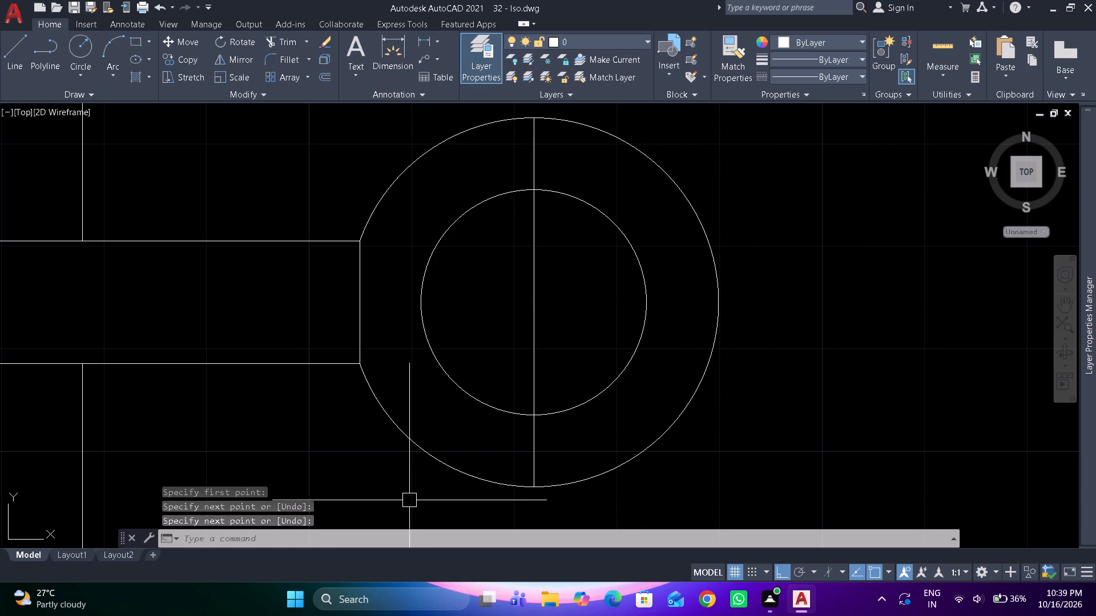
Offset the vertical line through the circles by 36 towards the base rectangle.
text(o)
key(space)
key(space)
click(535, 363)
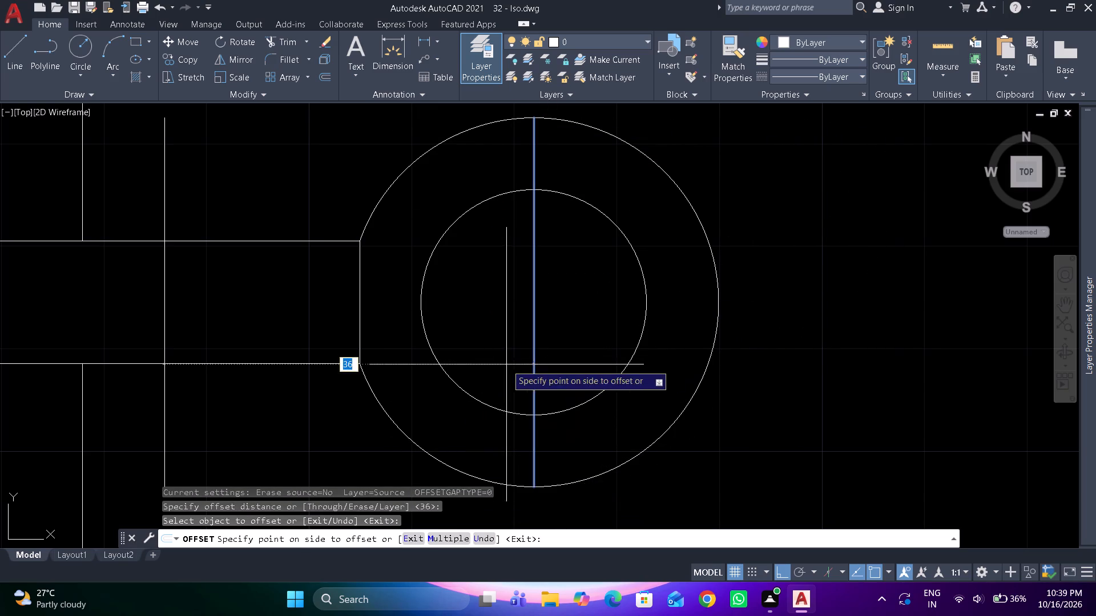
click(476, 364)
key(space)
Trim the offset vertical line above and below the two rib edge lines.
text(tr)
key(space)
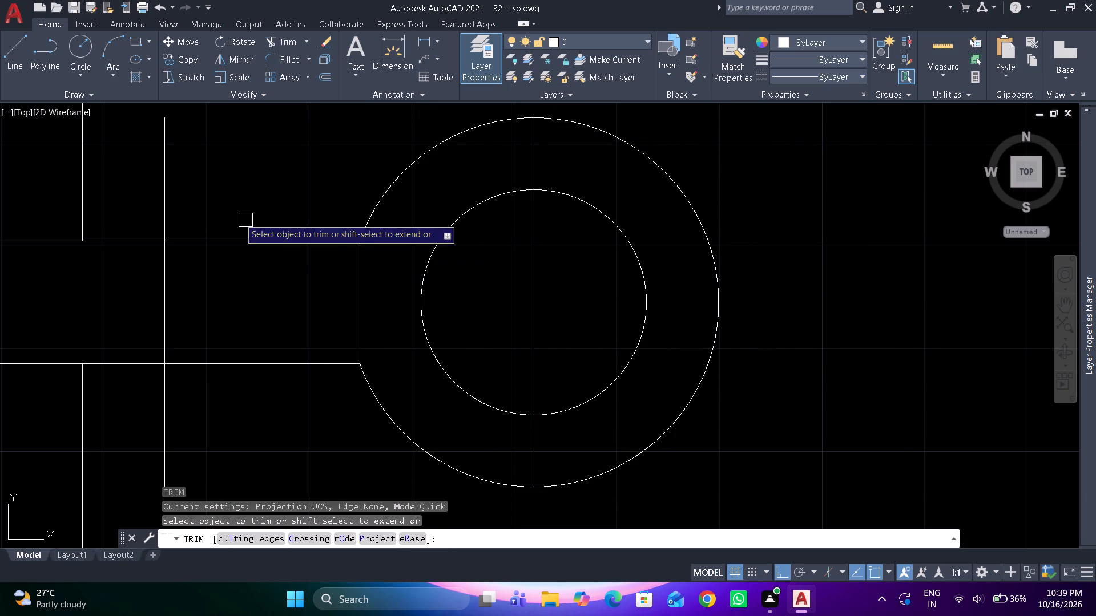
click(166, 196)
click(166, 435)
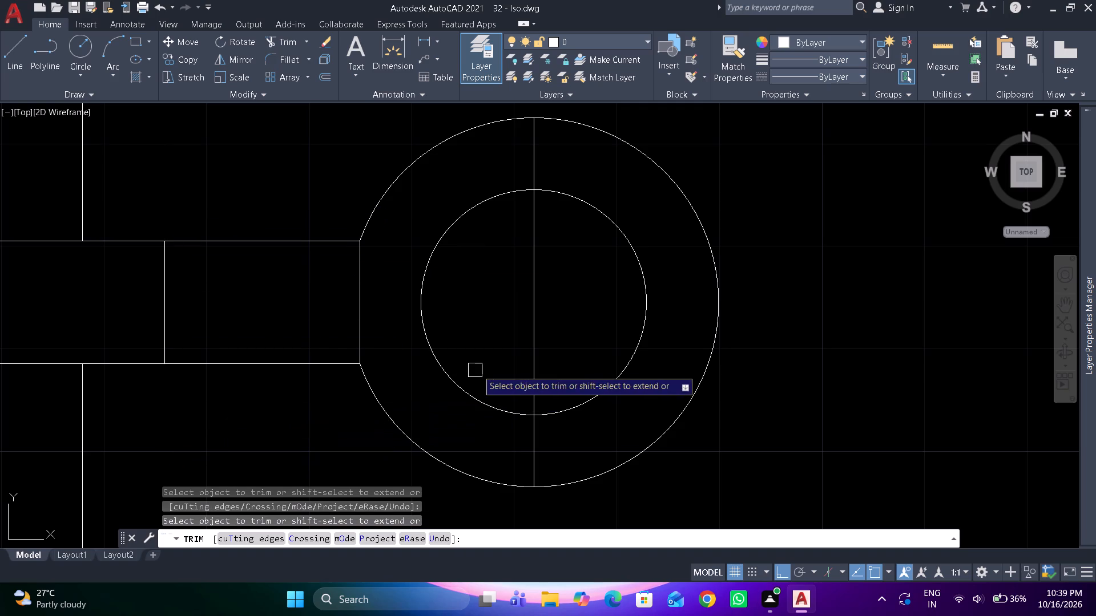
key(space)
Erase the vertical line through the circles and the short vertical line closing the rib at the outer circle.
drag(533, 342, 521, 339)
drag(365, 329, 329, 327)
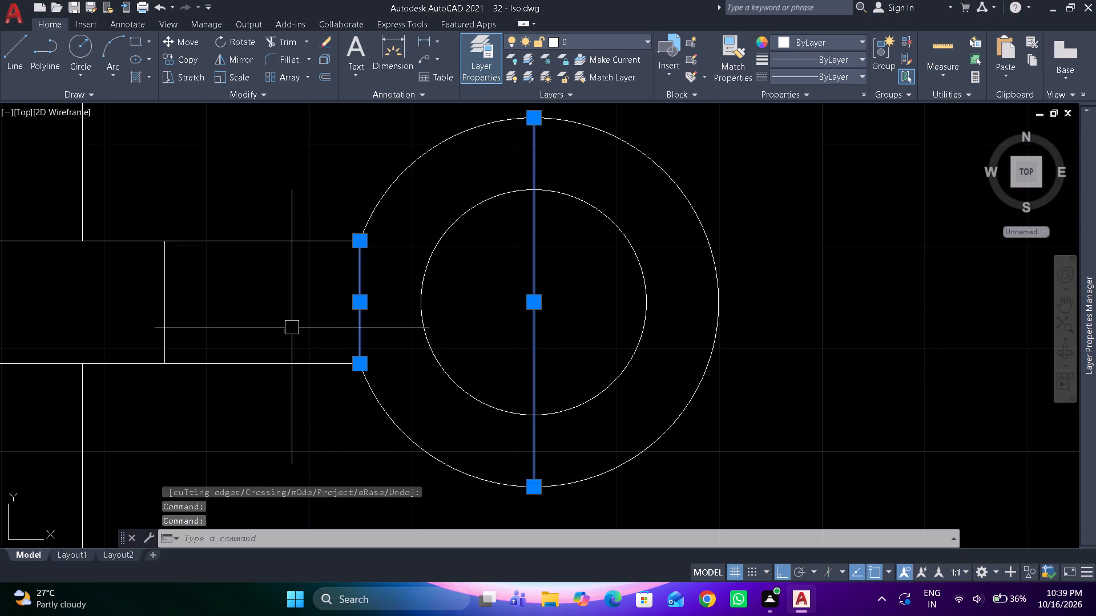
text(e)
key(space)
Offset the base rectangle's left edge 28 inward in the top view.
scroll(360, 306, down, 2)
middle_drag(438, 314, 665, 296)
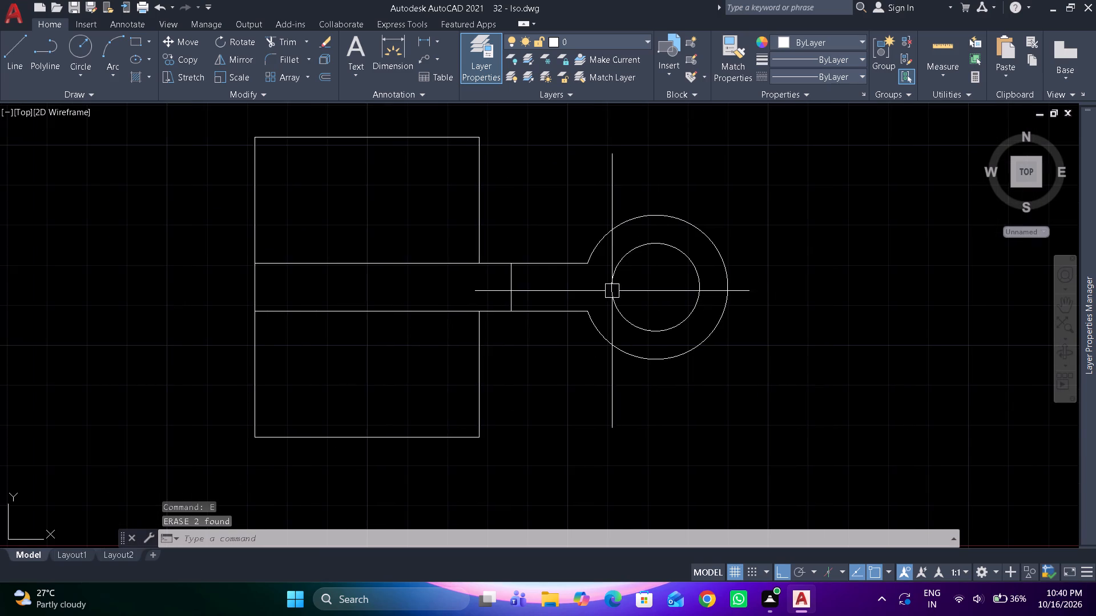
scroll(462, 299, down, 1)
middle_drag(456, 303, 480, 339)
scroll(411, 301, up, 1)
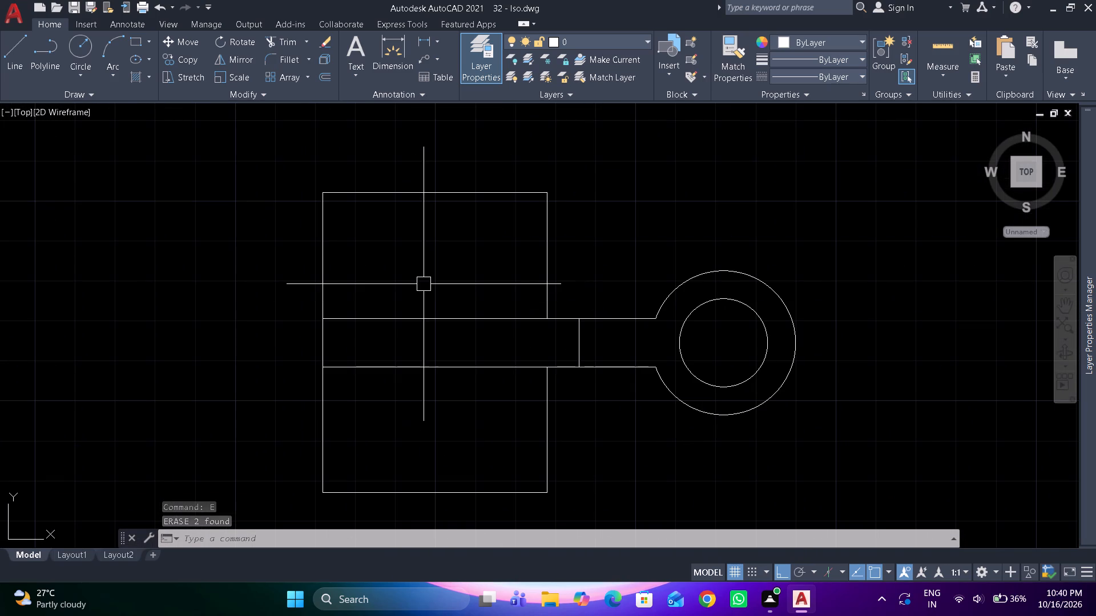
key(o)
key(space)
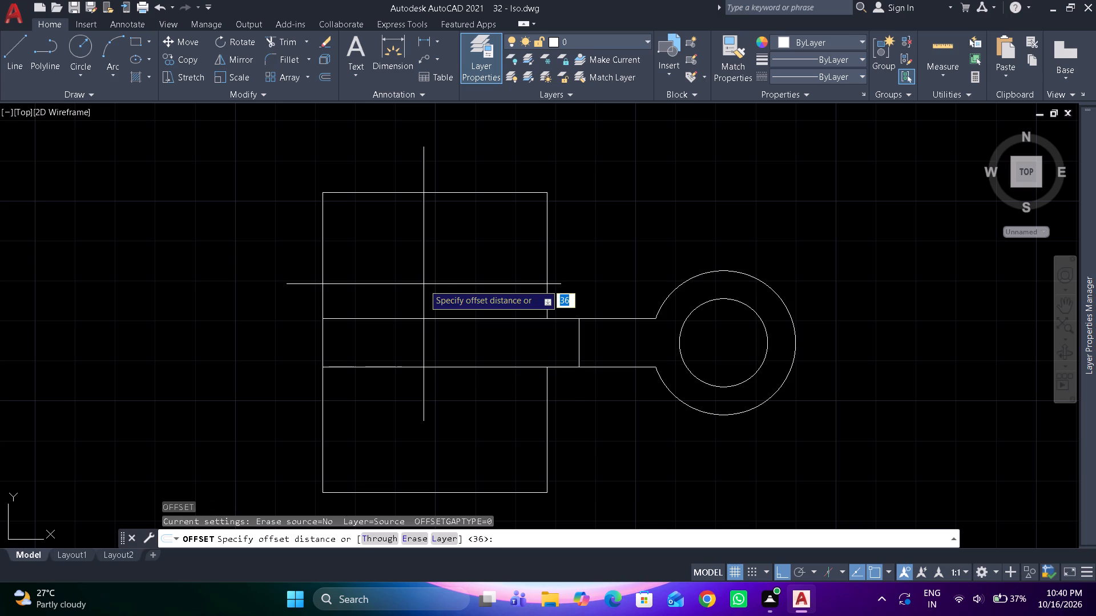
text(28)
key(space)
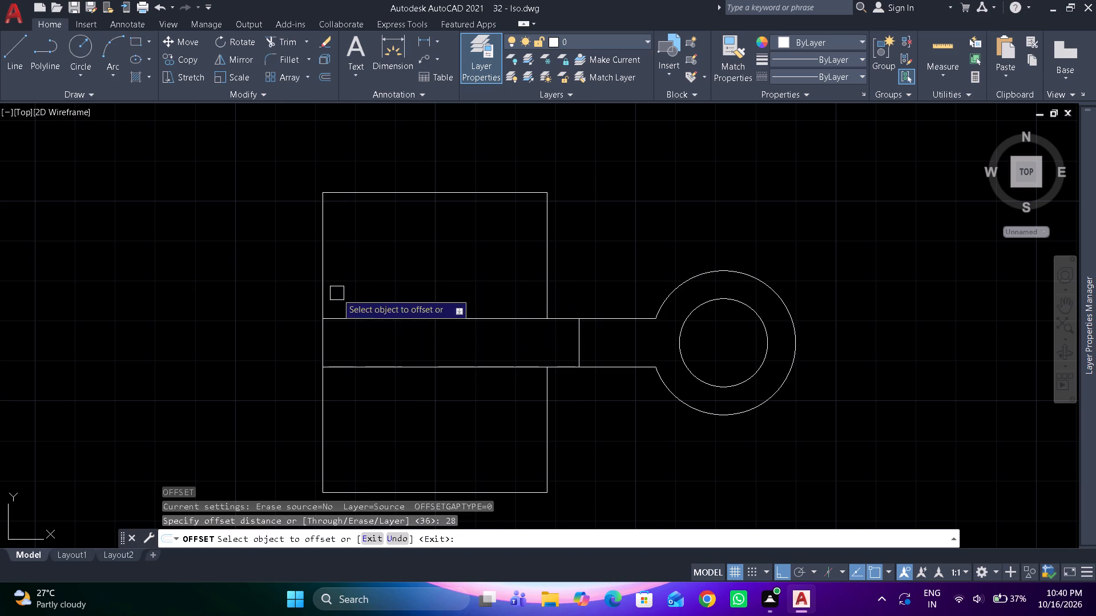
drag(319, 285, 333, 277)
click(459, 255)
key(space)
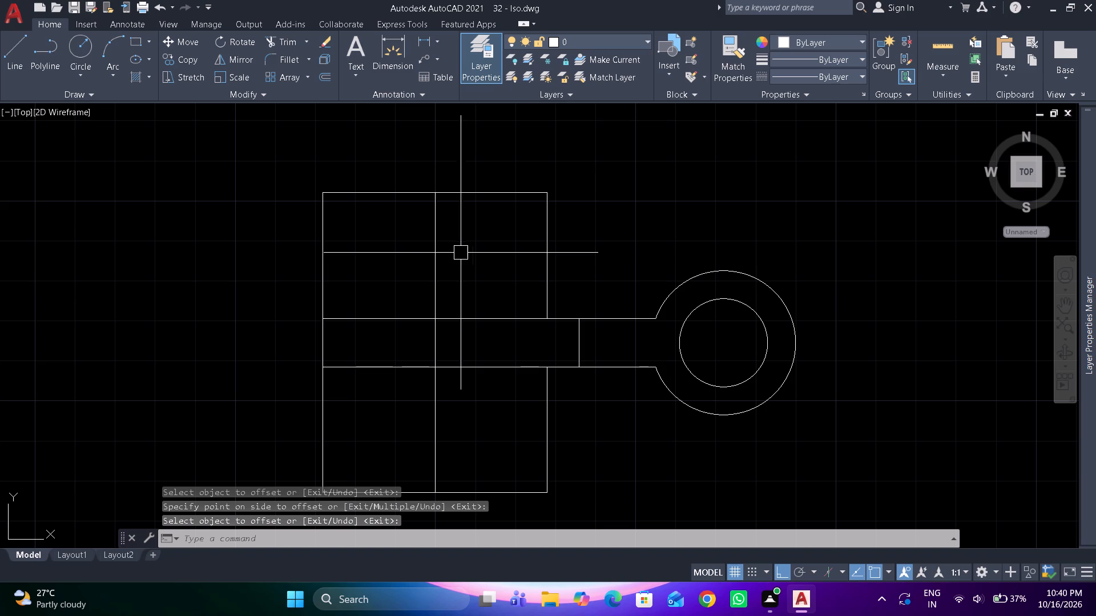
Draw a circle of diameter 12 in the empty space left of the top view.
text(c)
key(space)
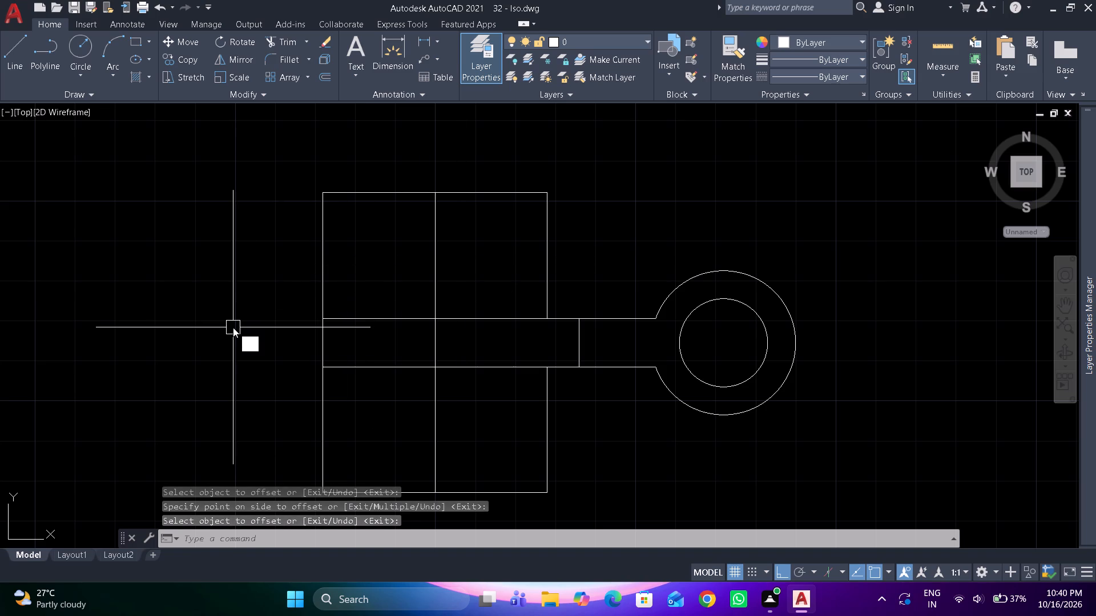
click(163, 325)
text(d)
key(space)
text(12)
key(space)
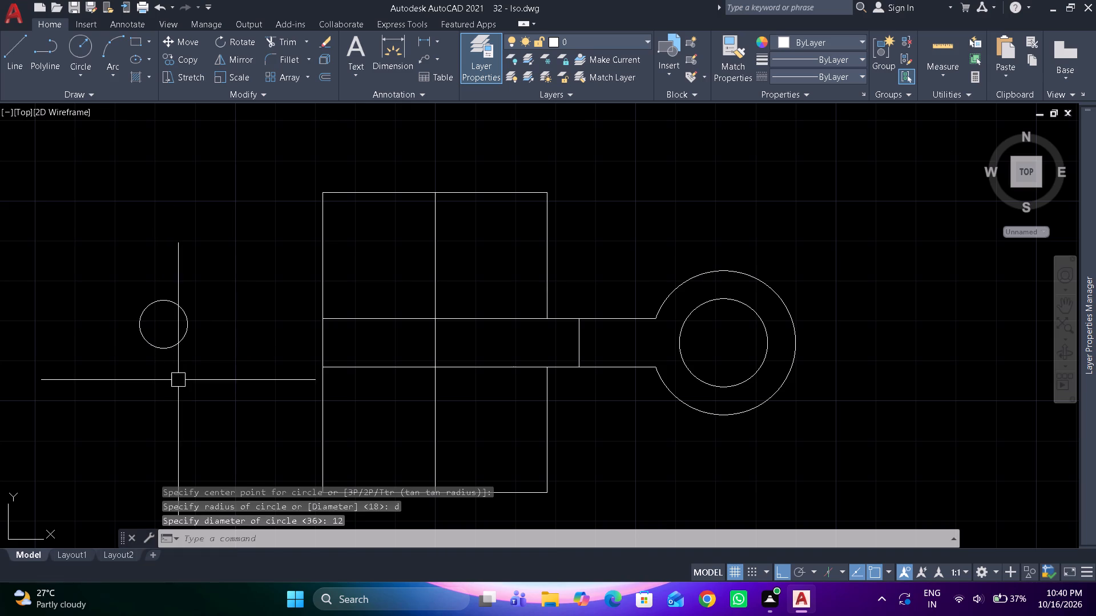
Copy the 12 mm circle 45 straight down, using its centre as base point.
click(164, 352)
text(co)
key(space)
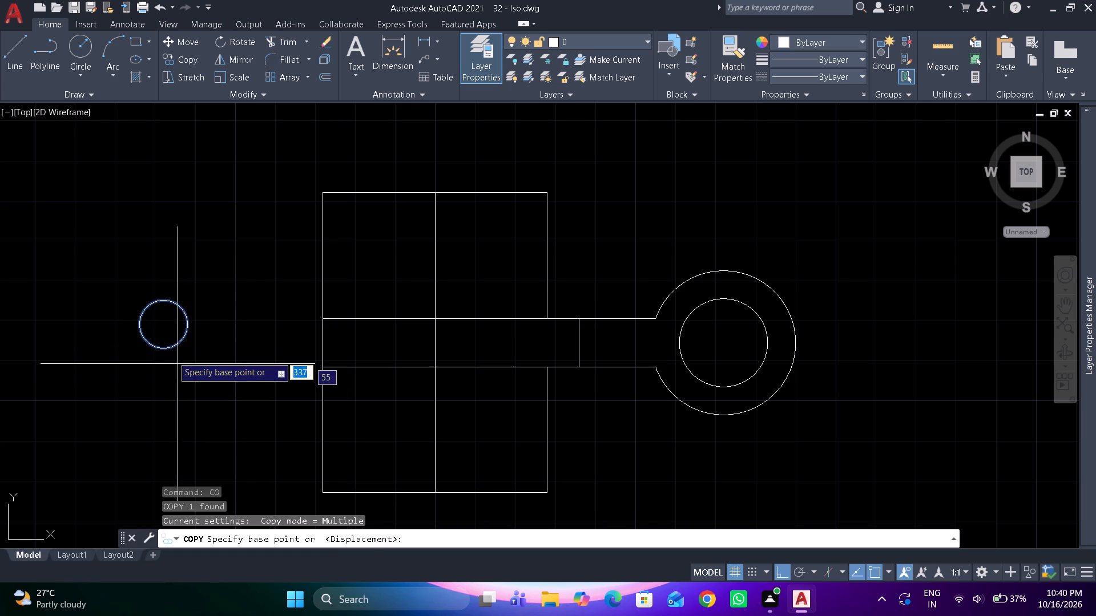
click(168, 333)
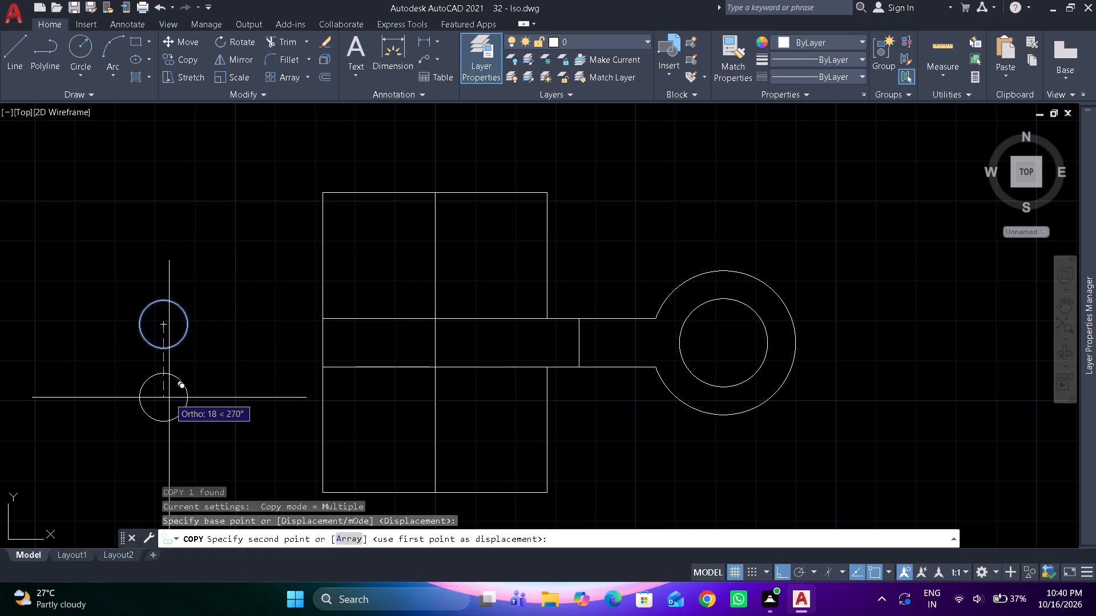
text(45)
key(space)
key(space)
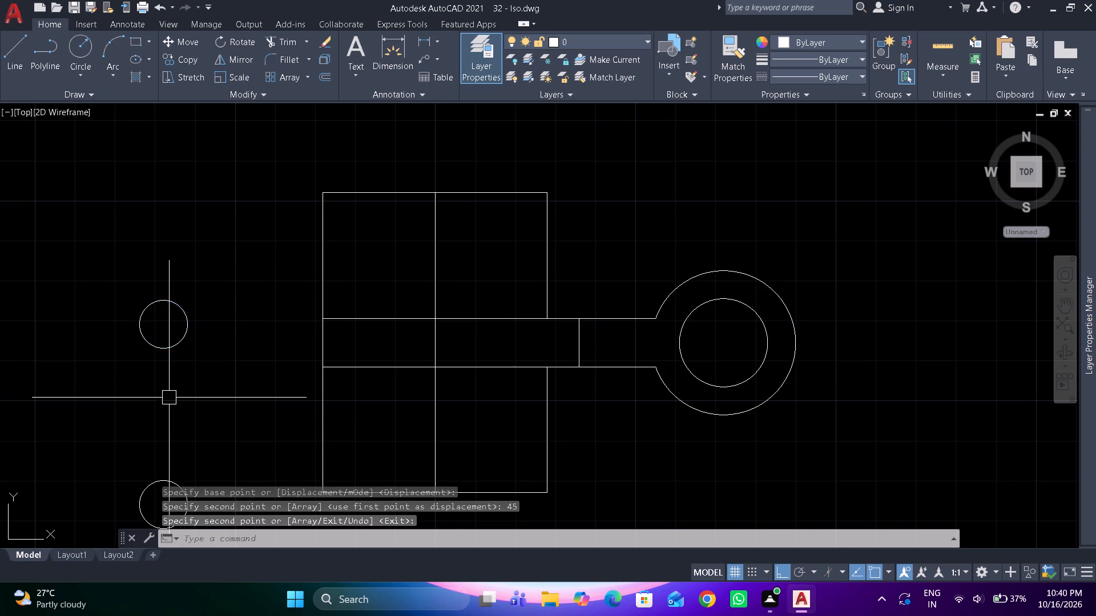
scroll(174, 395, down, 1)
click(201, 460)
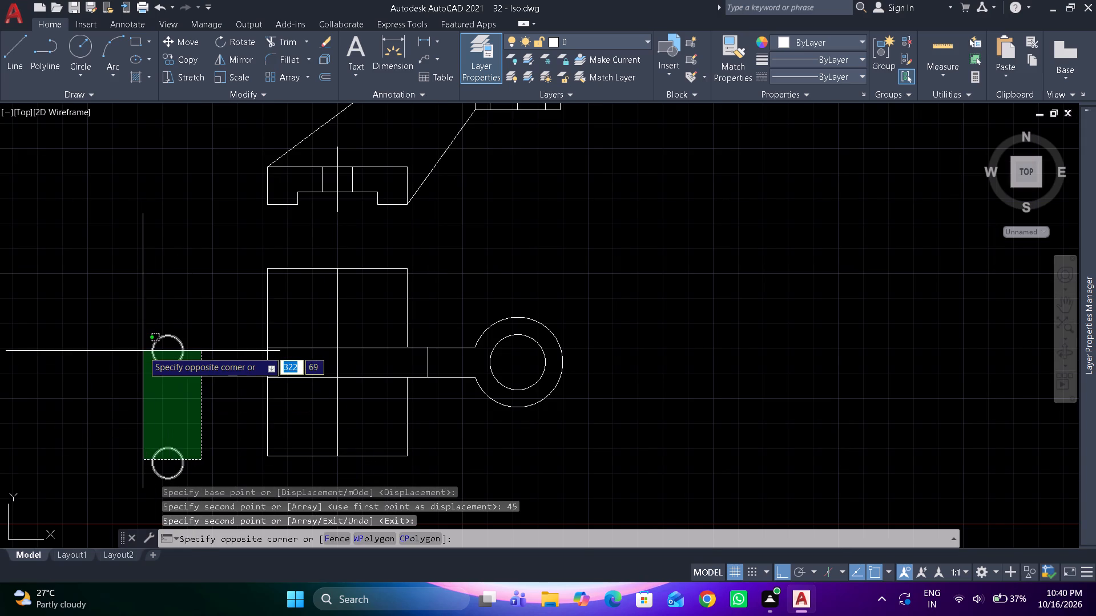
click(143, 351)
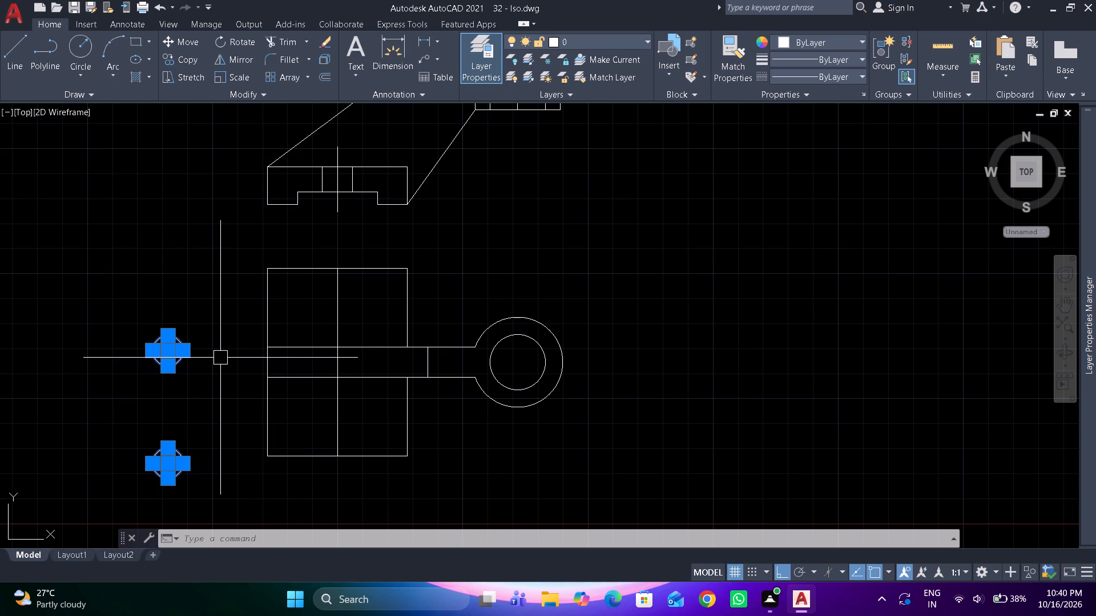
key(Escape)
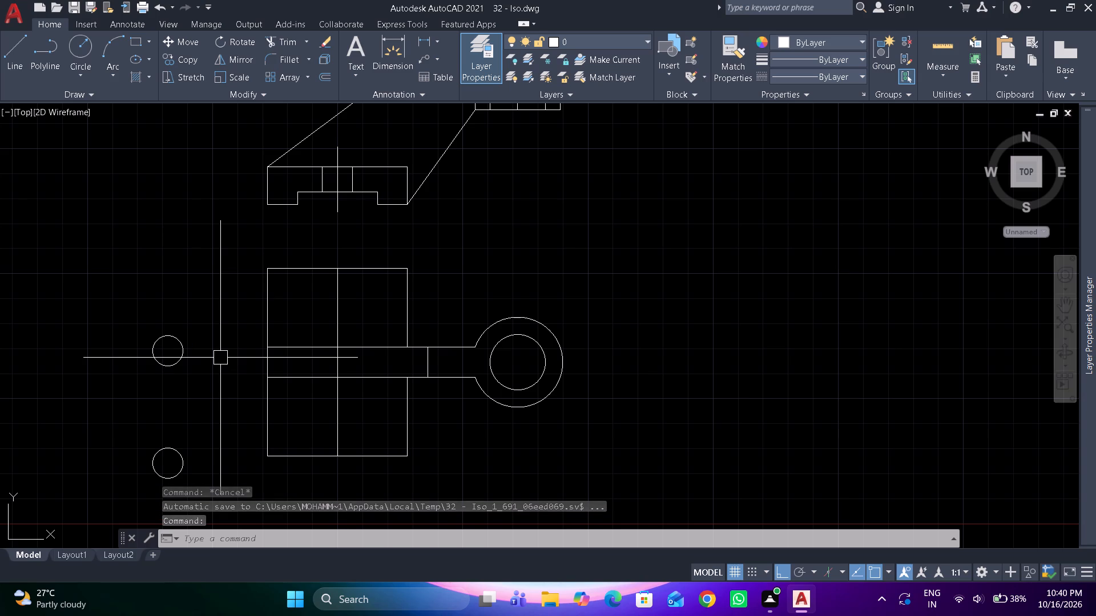
Draw a horizontal line from the upper small circle's right quadrant leftward through its centre and beyond the circle.
text(l)
key(space)
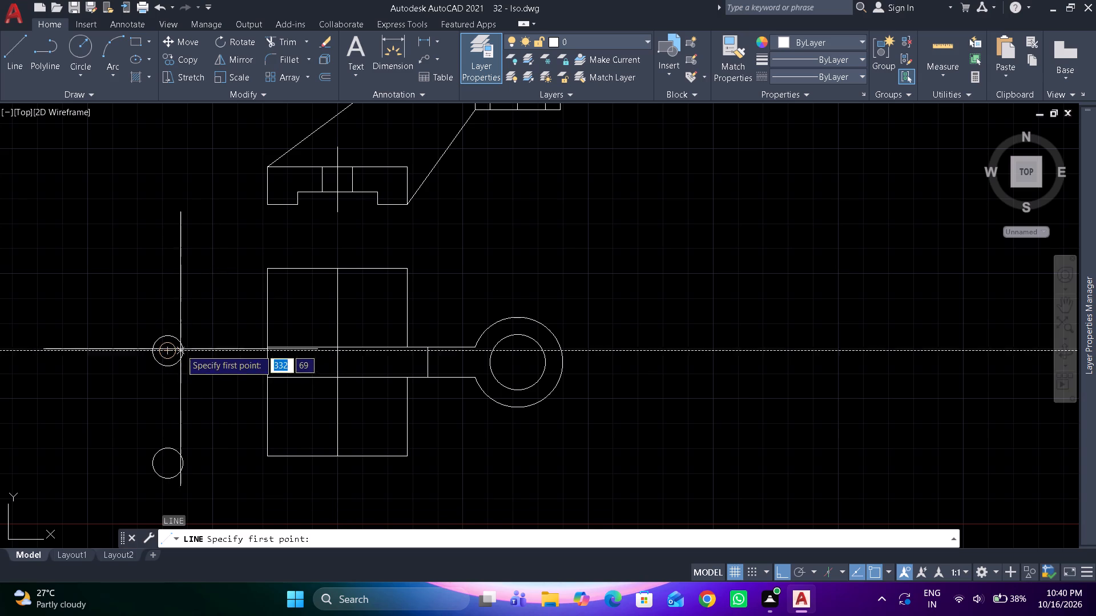
click(188, 348)
click(68, 376)
key(space)
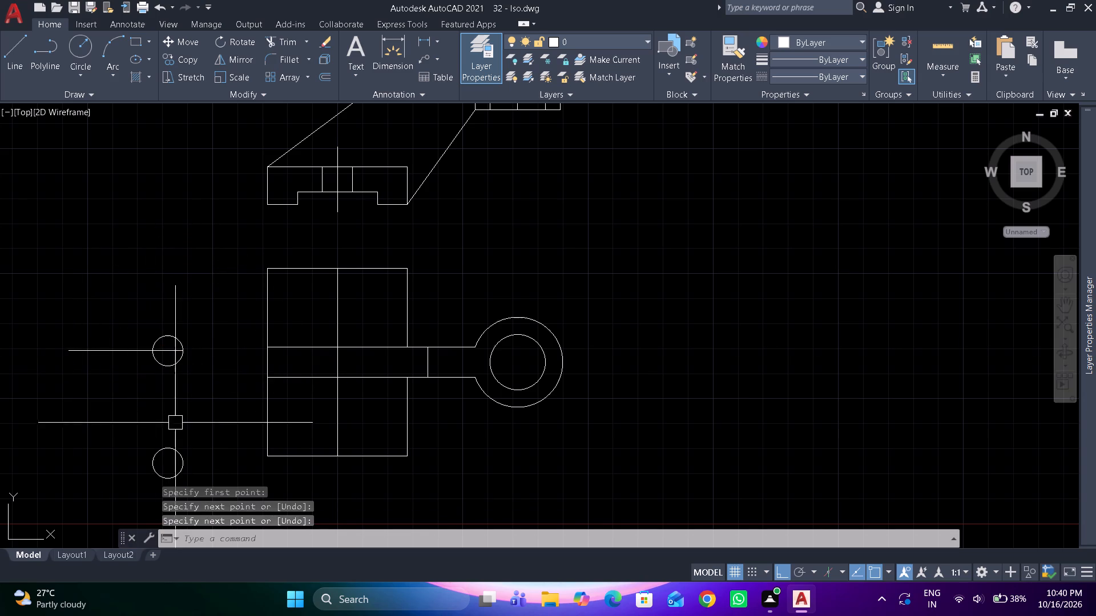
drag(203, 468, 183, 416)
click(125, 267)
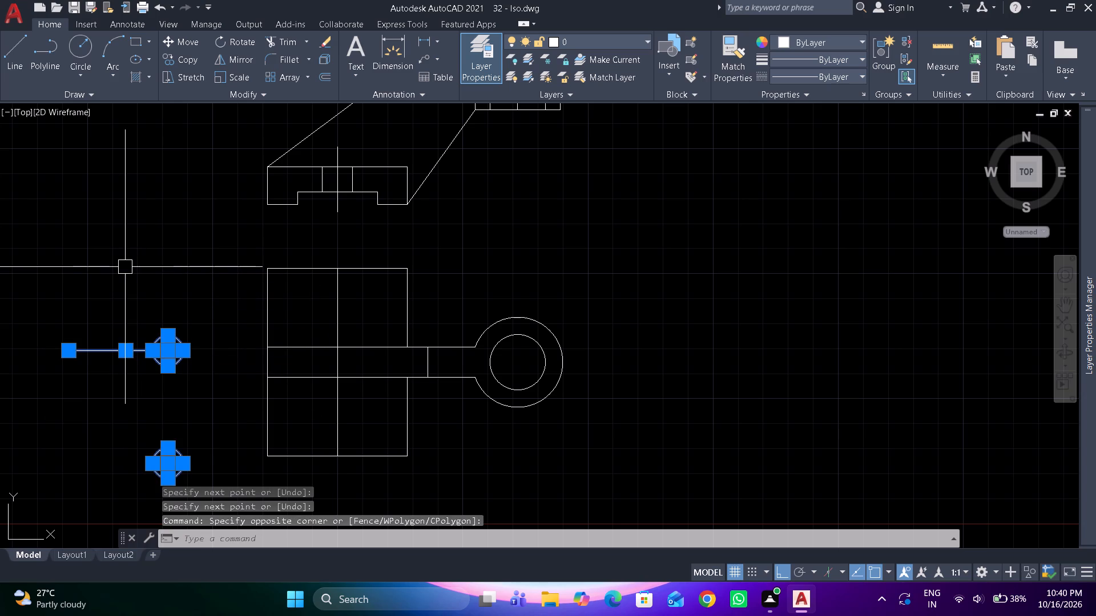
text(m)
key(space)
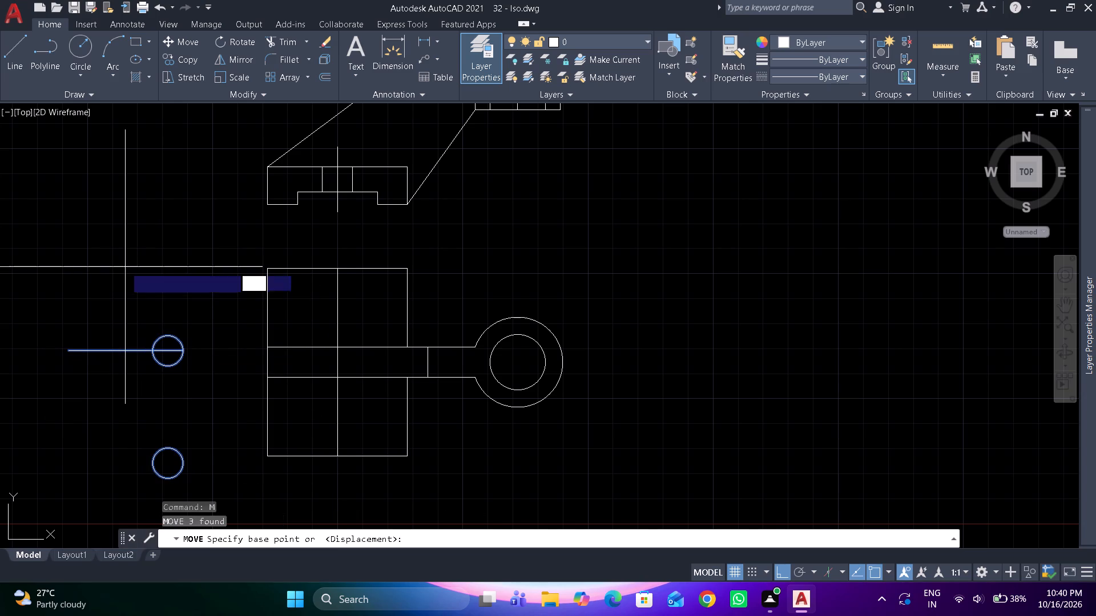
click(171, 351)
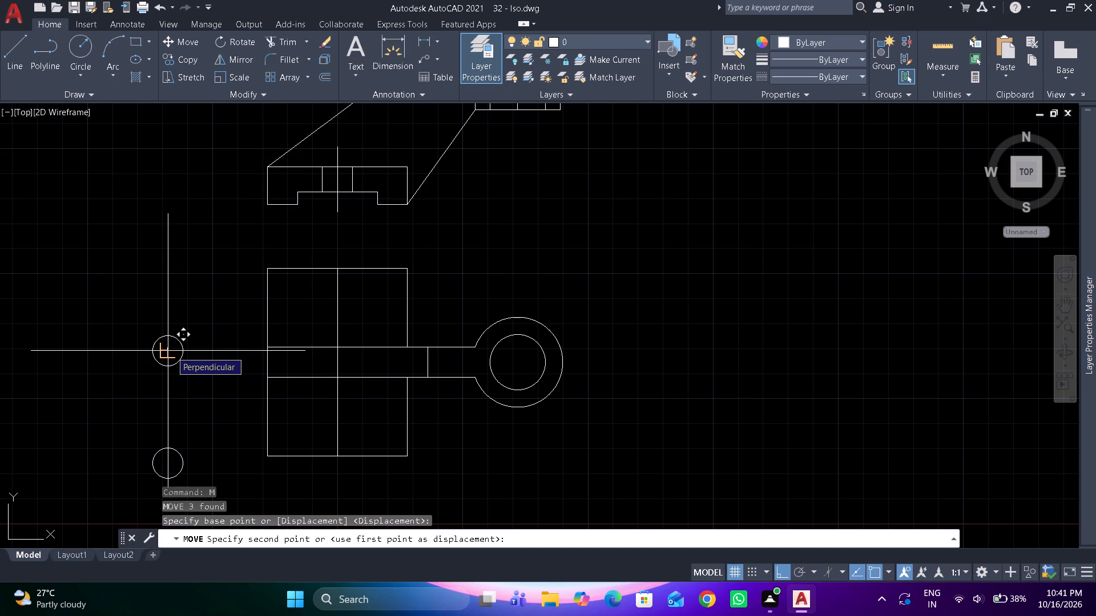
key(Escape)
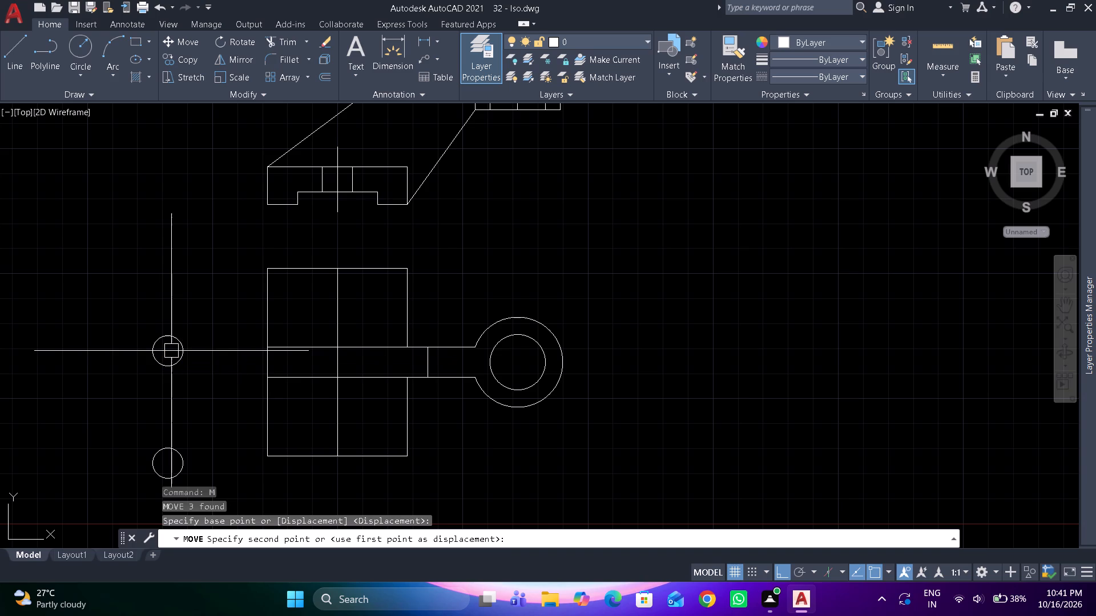
Trim away the piece of the vertical construction line lying between the two rib lines in the top view.
text(tr)
key(space)
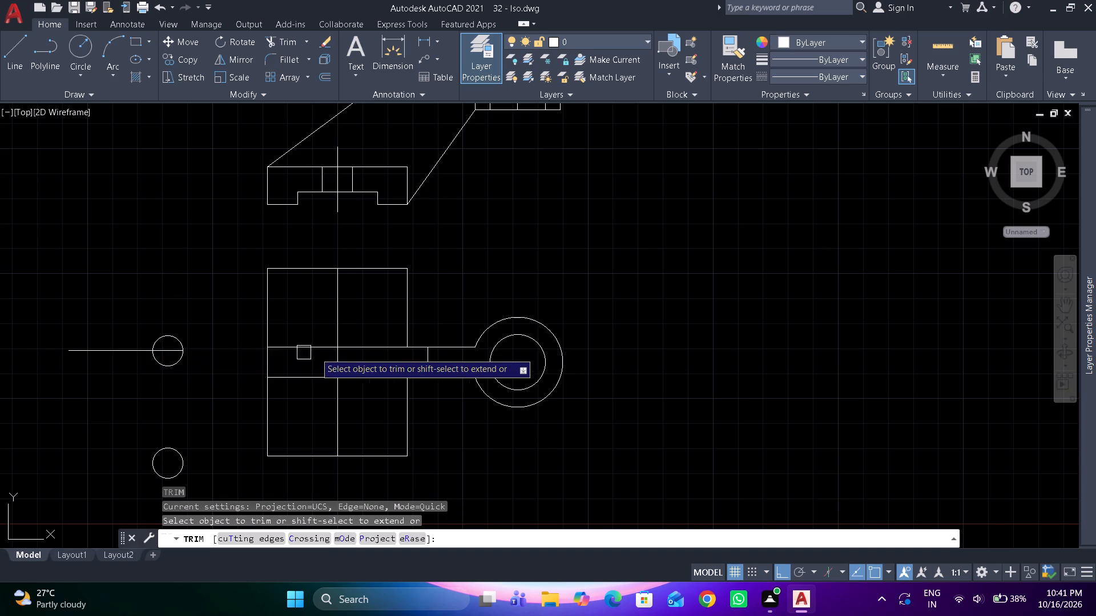
click(340, 358)
key(space)
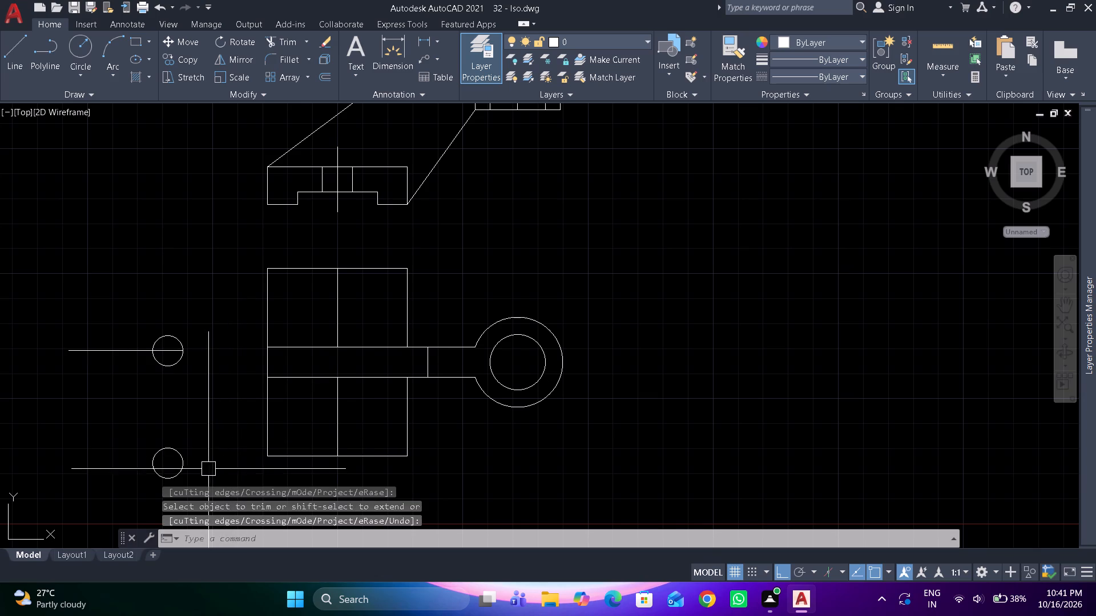
Move both small circles and their horizontal line, placing the upper circle's centre at the midpoint of the base's upper vertical construction line.
drag(208, 469, 178, 426)
click(140, 334)
text(m)
key(space)
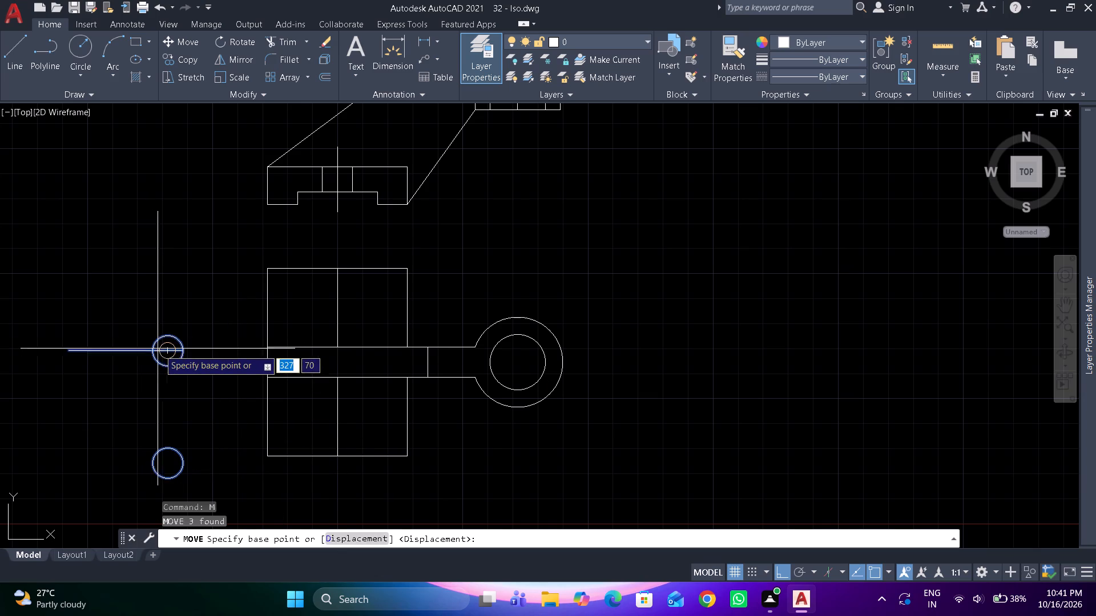
click(166, 353)
click(341, 310)
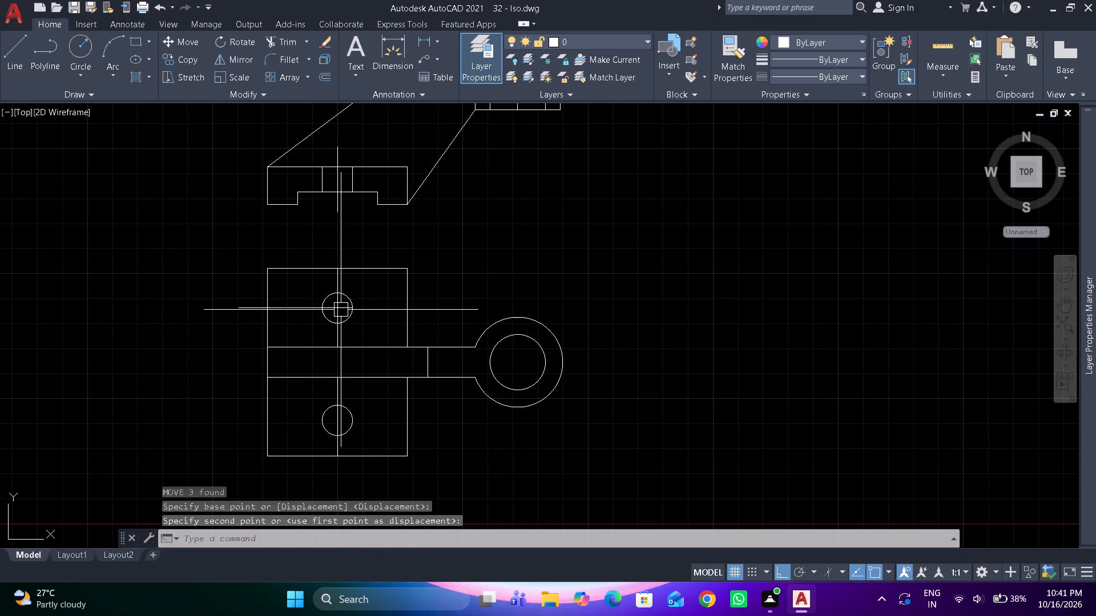
Erase the horizontal line through the upper hole and both remaining vertical construction line segments in the top view.
scroll(356, 440, up, 1)
click(348, 427)
scroll(340, 429, up, 2)
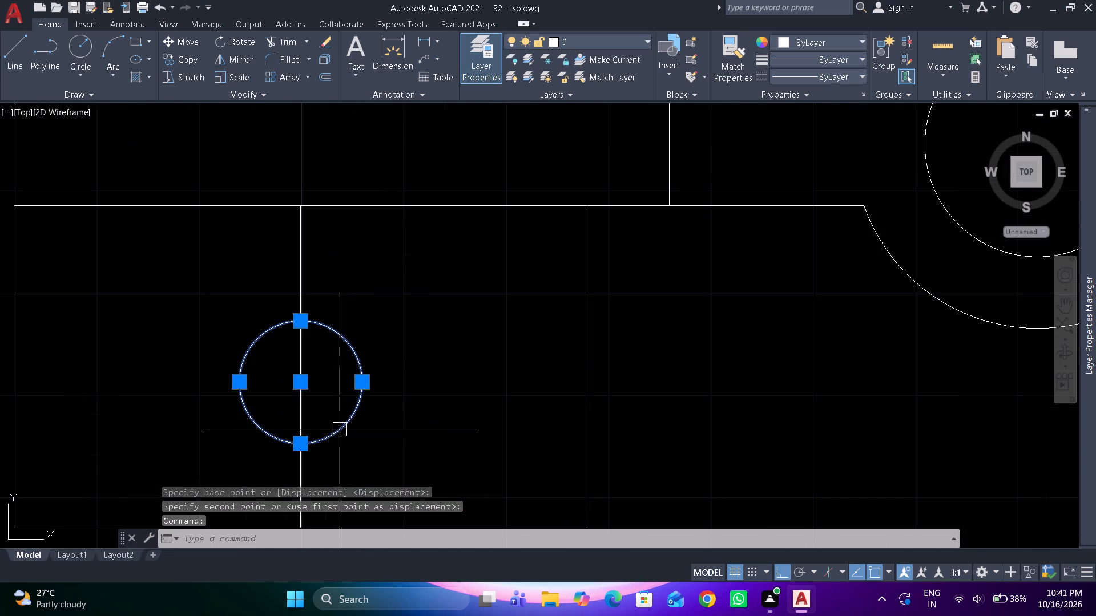
scroll(428, 382, down, 2)
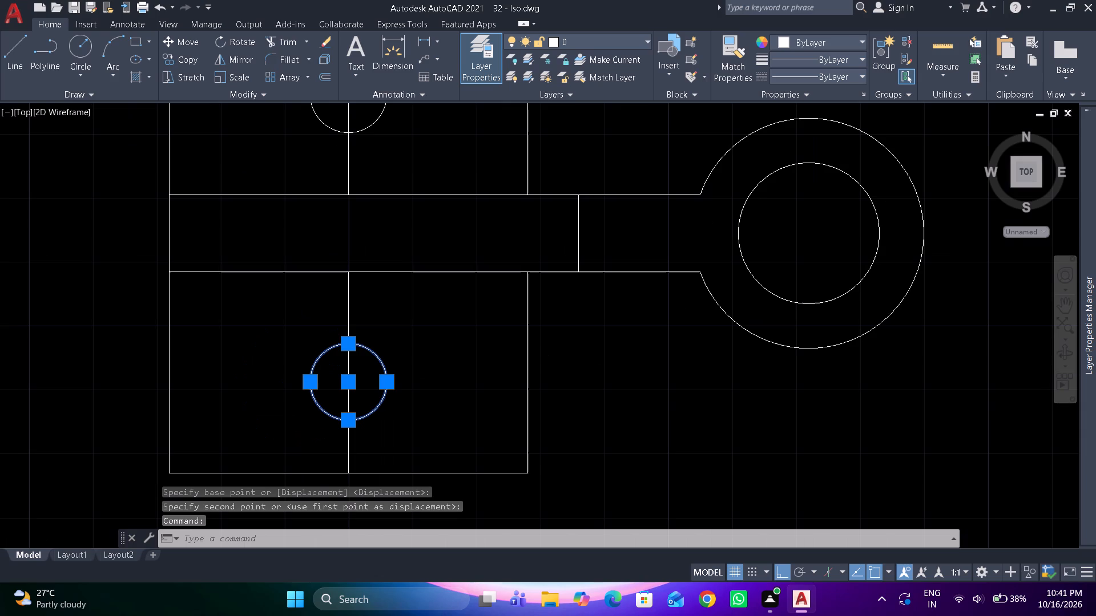
click(291, 205)
key(Escape)
click(291, 205)
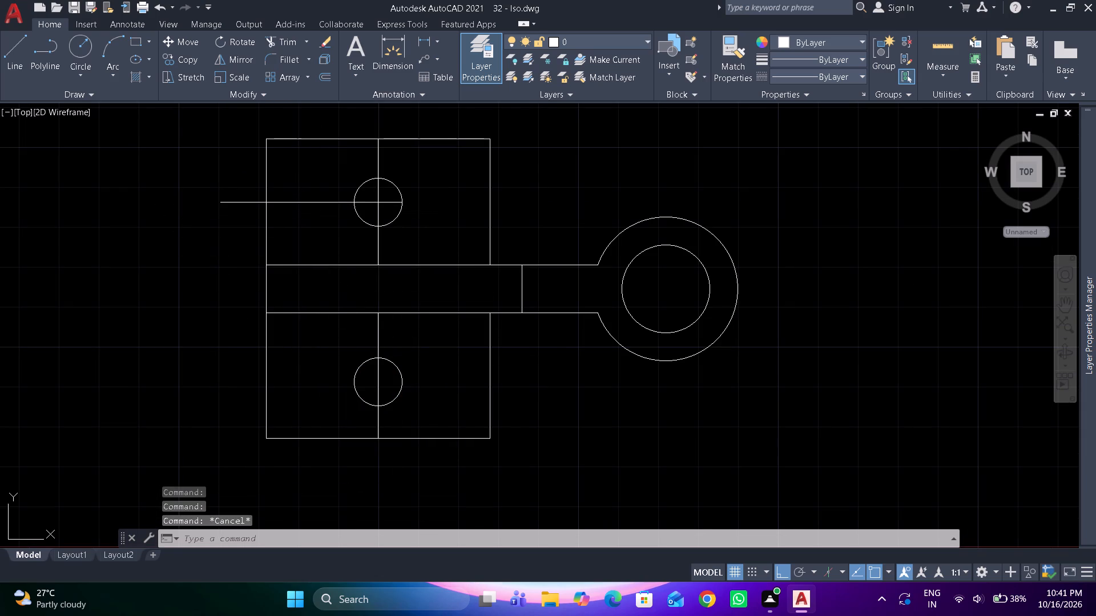
text(e)
key(space)
click(385, 245)
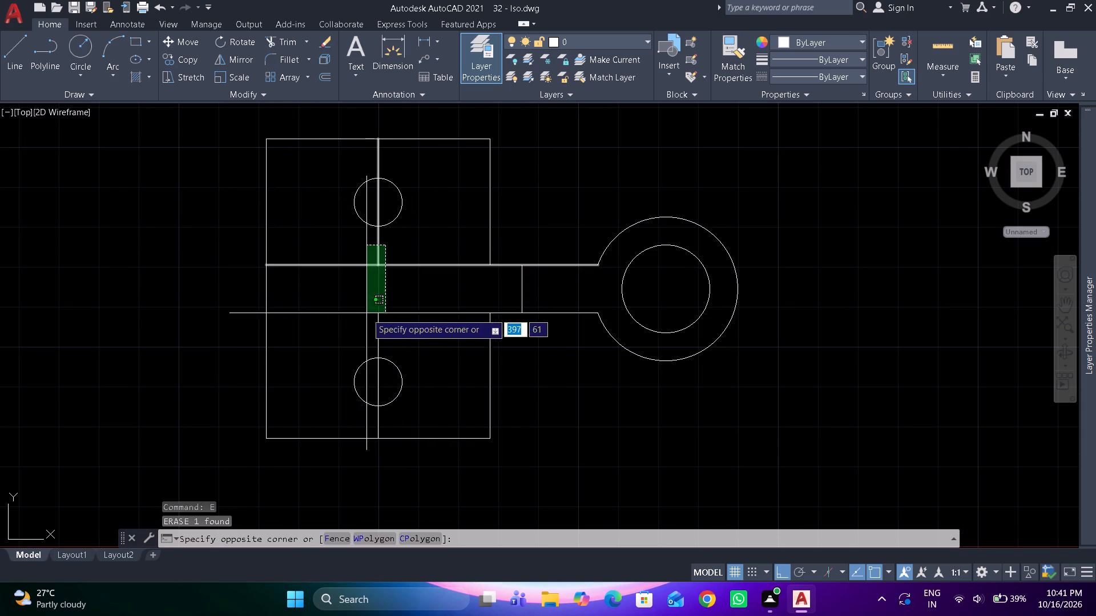
click(312, 250)
click(384, 323)
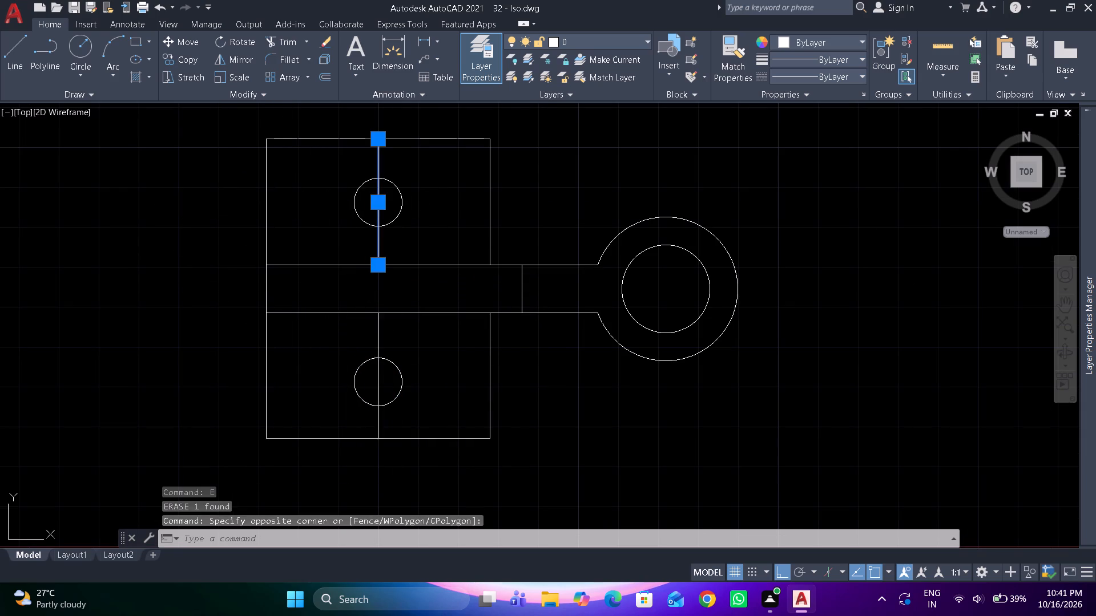
key(space)
Draw a 75 by 15 rectangle from lines in the empty space left of the top view.
scroll(49, 365, down, 1)
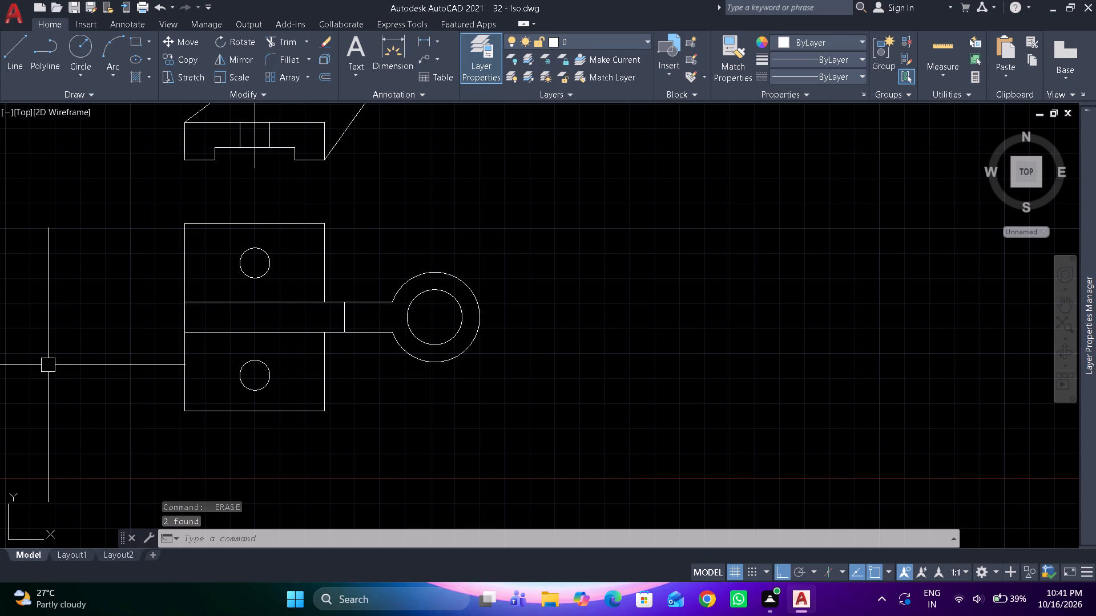
scroll(82, 335, down, 2)
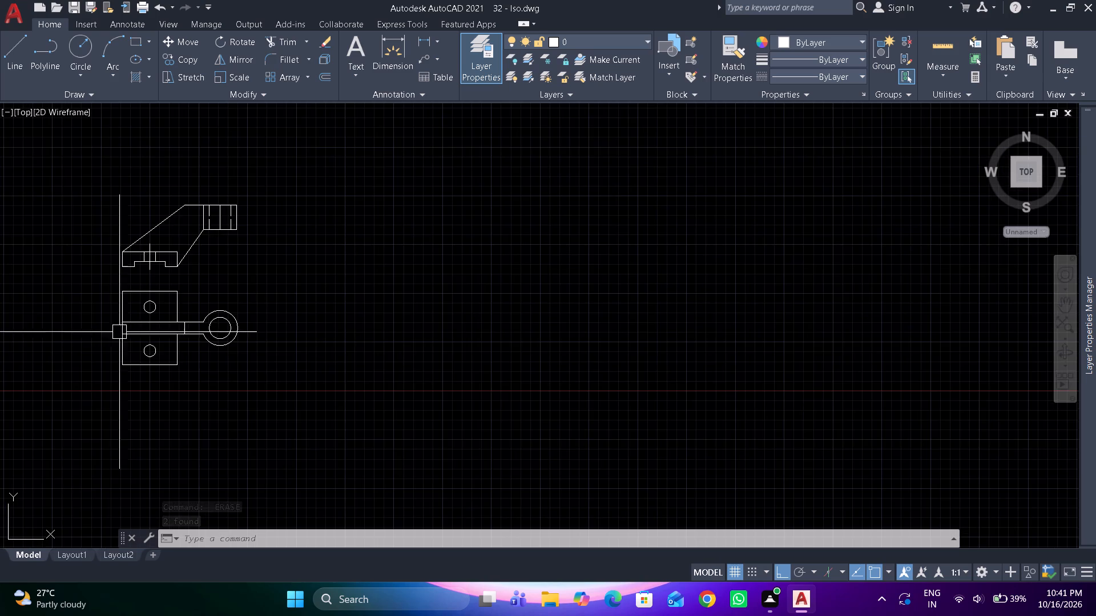
middle_drag(184, 329, 460, 323)
scroll(365, 299, up, 1)
middle_drag(365, 298, 358, 314)
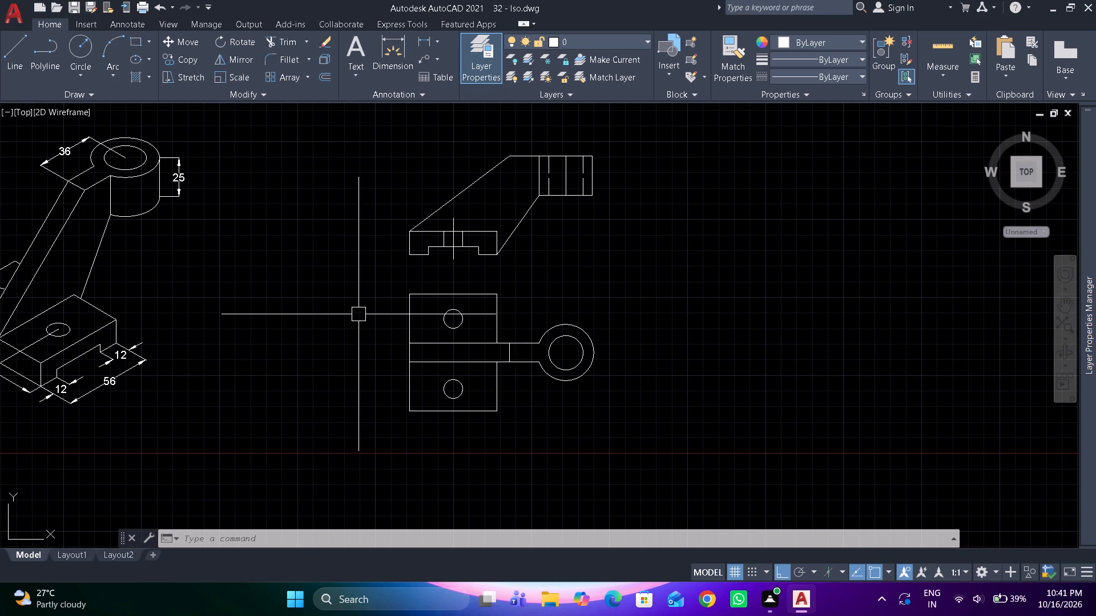
scroll(337, 320, up, 1)
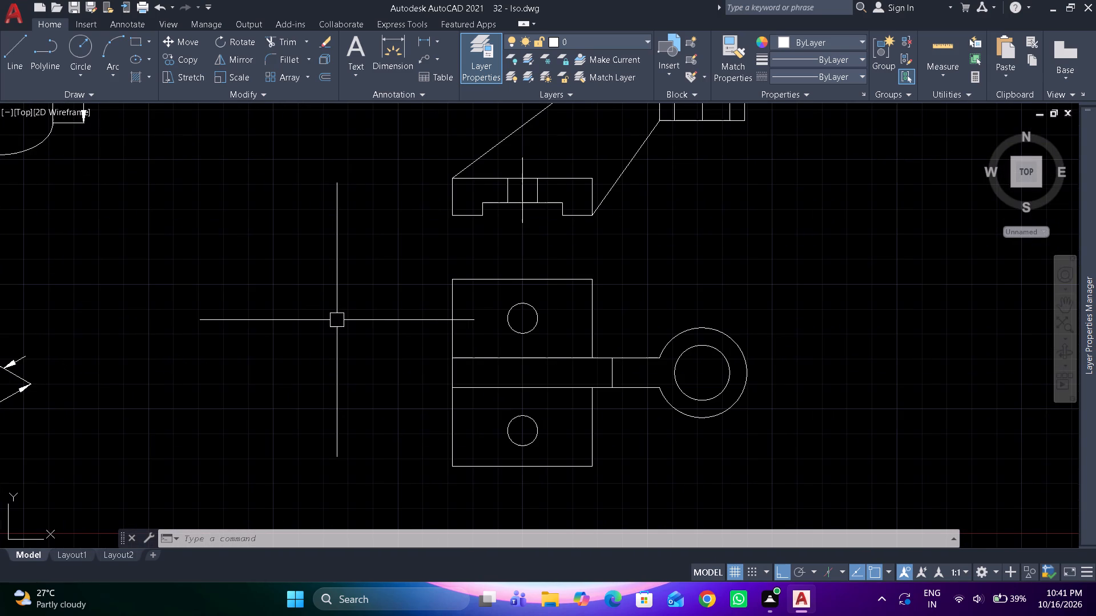
text(l)
key(space)
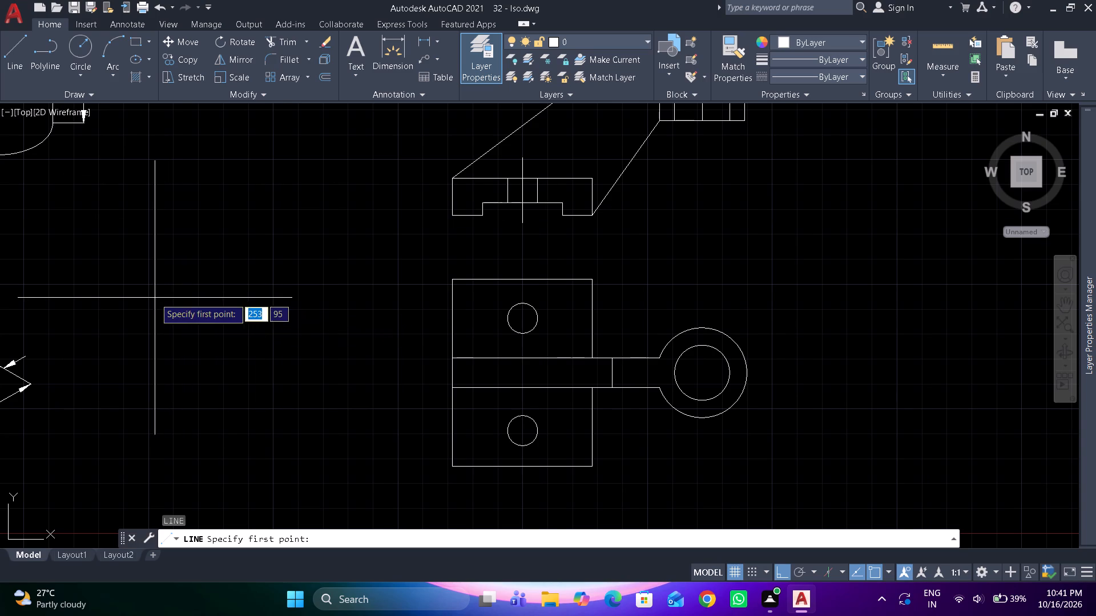
drag(155, 298, 190, 295)
text(75)
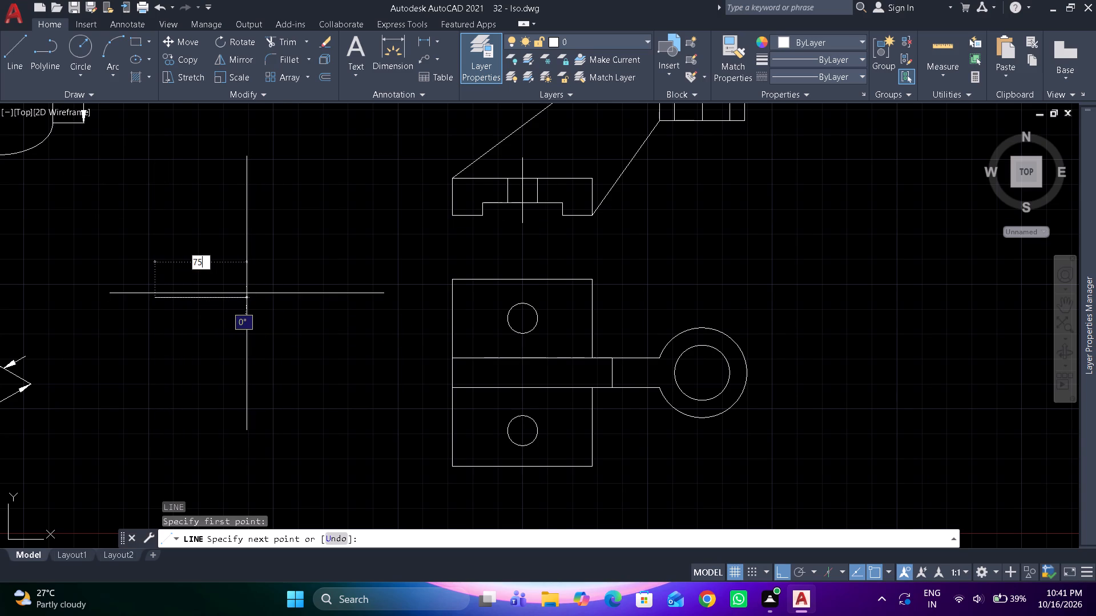
key(Return)
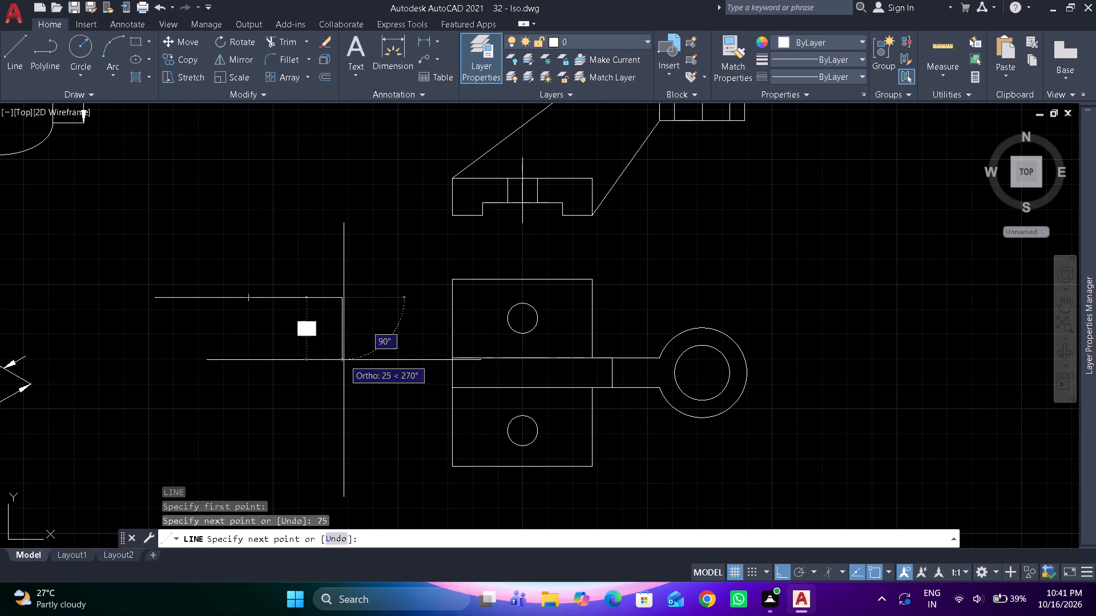
text(15)
key(Return)
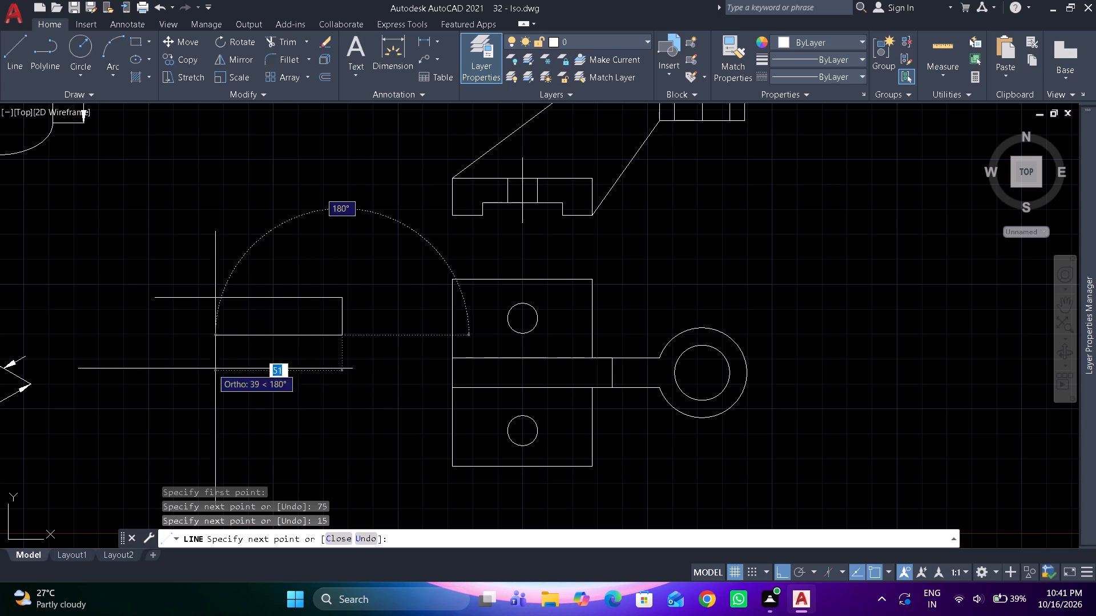
text(75)
key(Return)
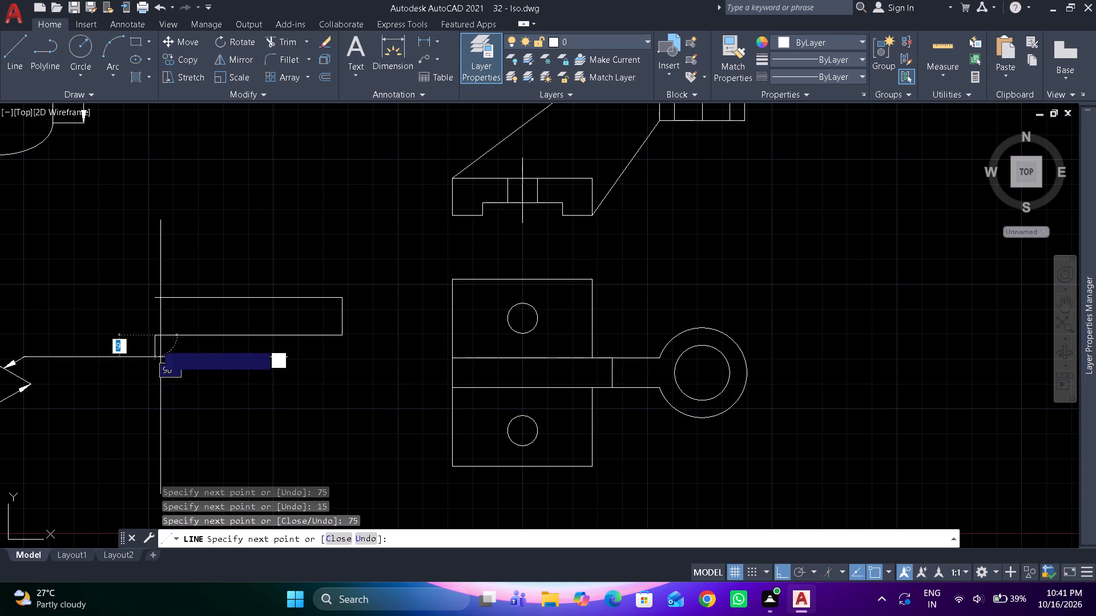
click(155, 298)
key(Return)
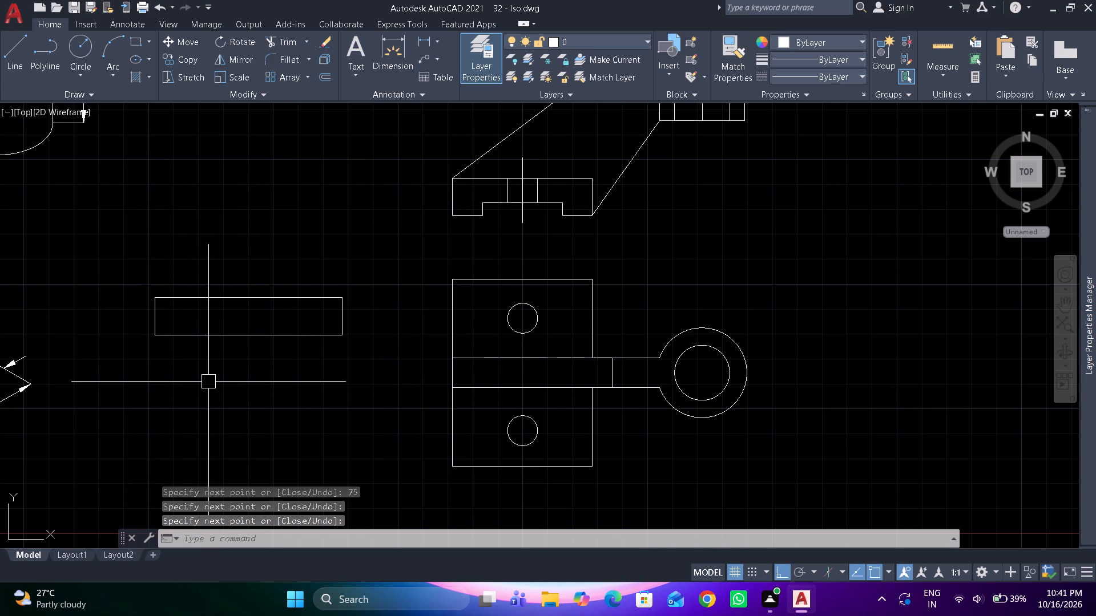
Draw a horizontal line 12 long in the empty space below the 75 by 15 rectangle.
scroll(208, 382, up, 1)
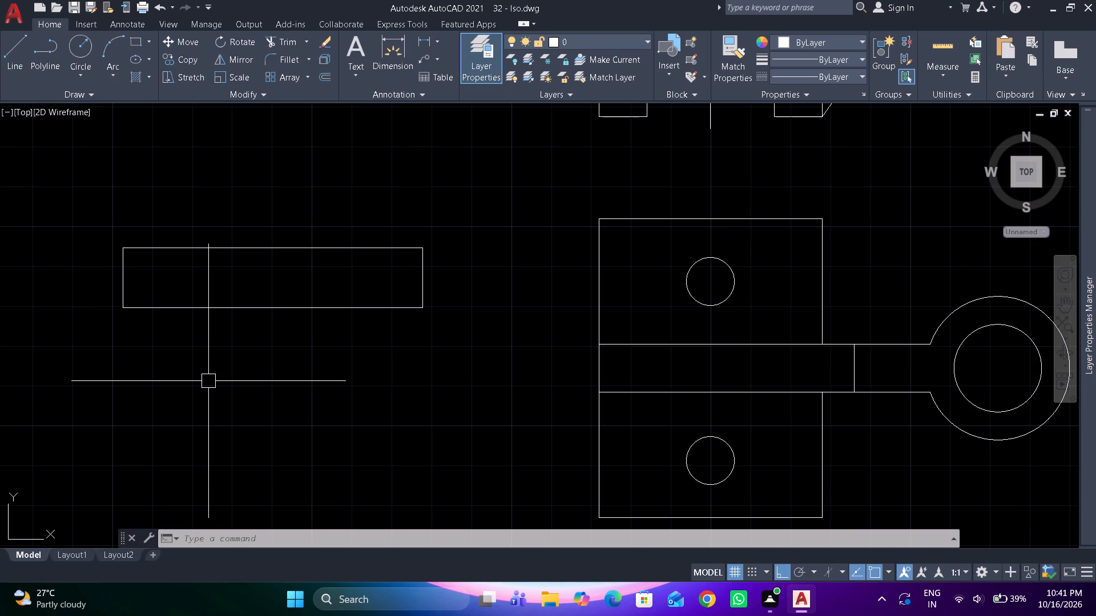
text(l)
key(space)
drag(214, 380, 244, 376)
text(12)
key(Return)
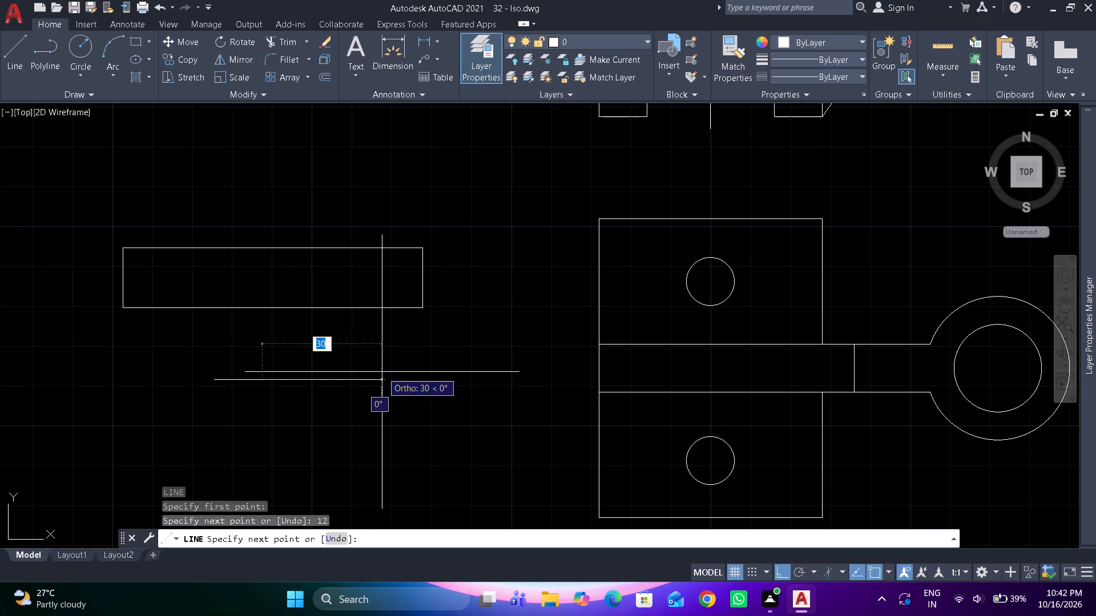
key(Return)
Move the 12-long line by its midpoint onto the midpoint of the rectangle's bottom edge.
drag(246, 376, 244, 381)
text(m)
key(space)
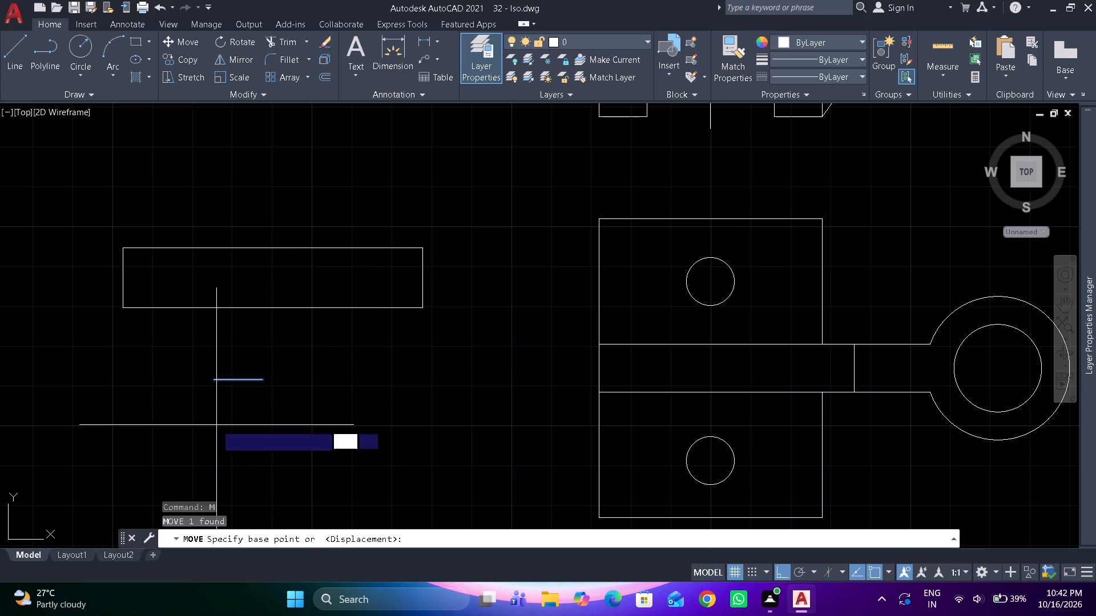
click(242, 382)
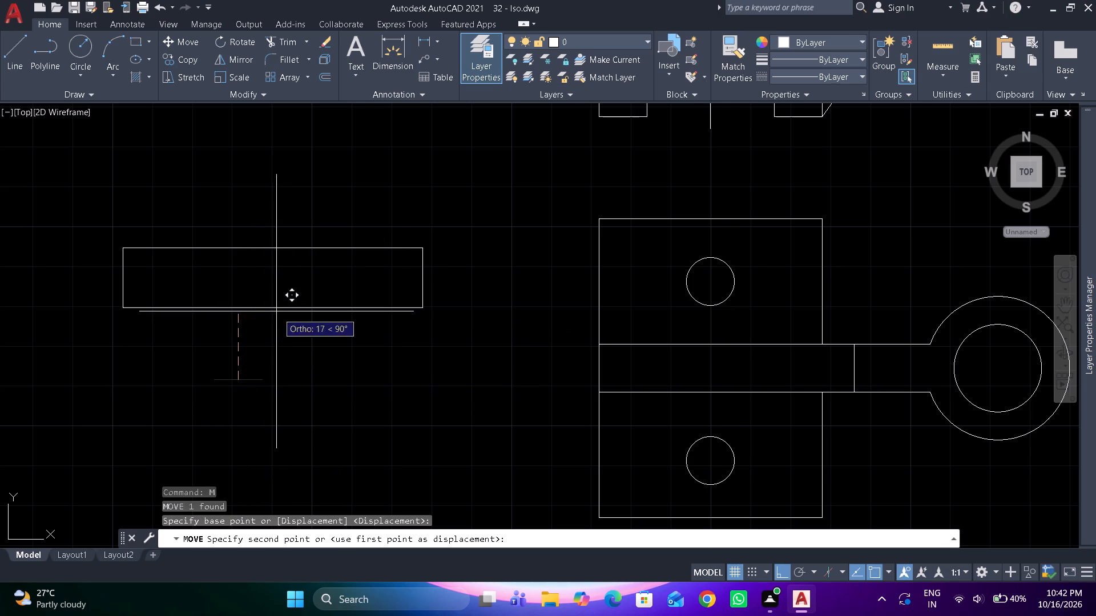
click(275, 310)
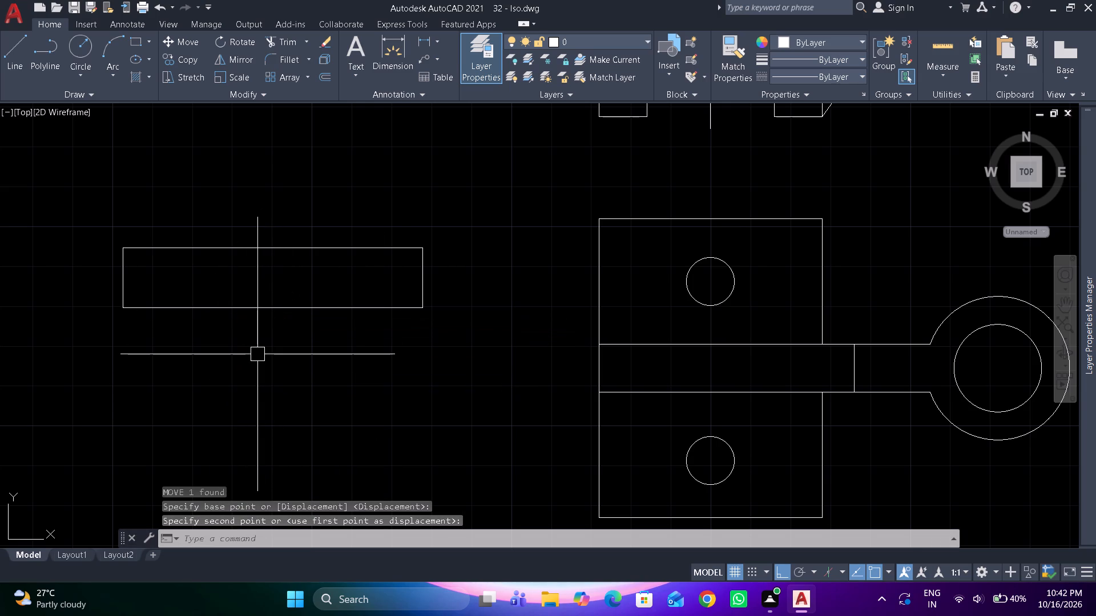
Offset the rectangle's bottom edge 63 upward.
text(o)
key(space)
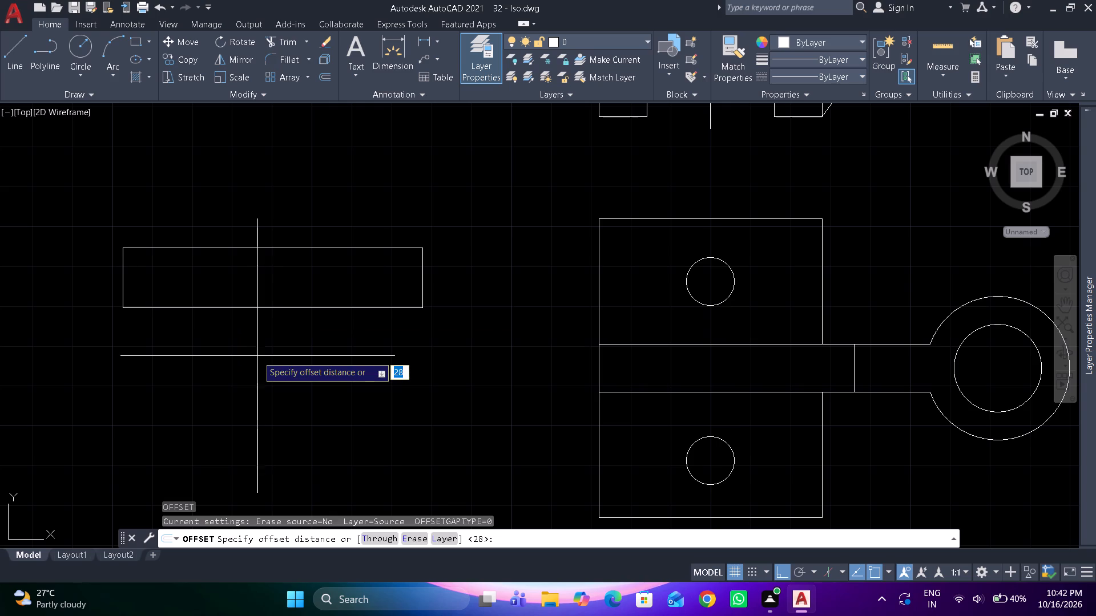
text(63)
key(Return)
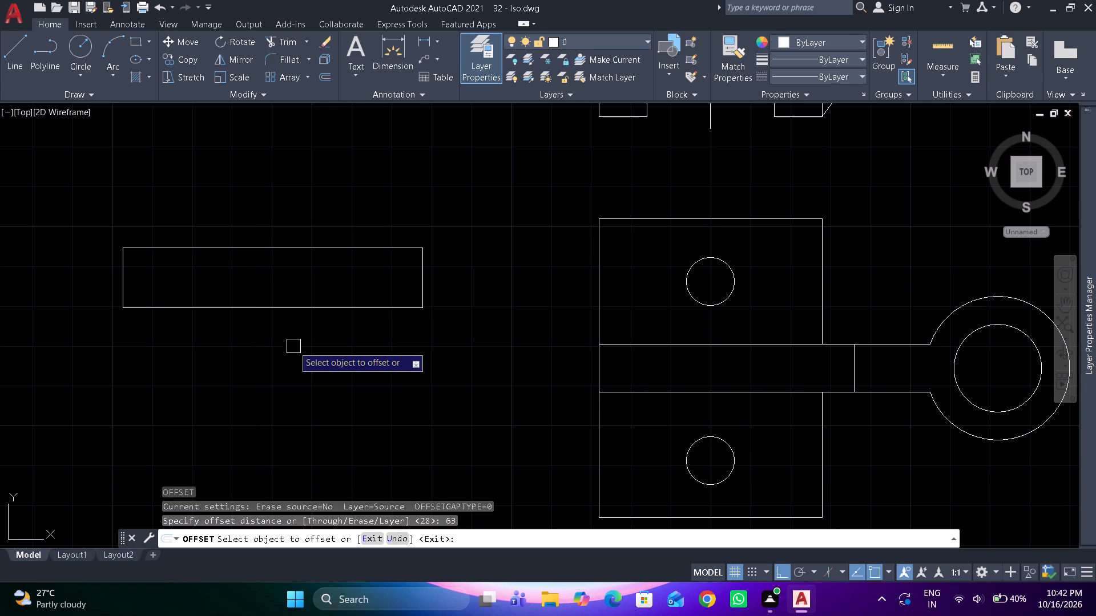
click(393, 312)
middle_drag(392, 289, 403, 382)
click(406, 269)
key(space)
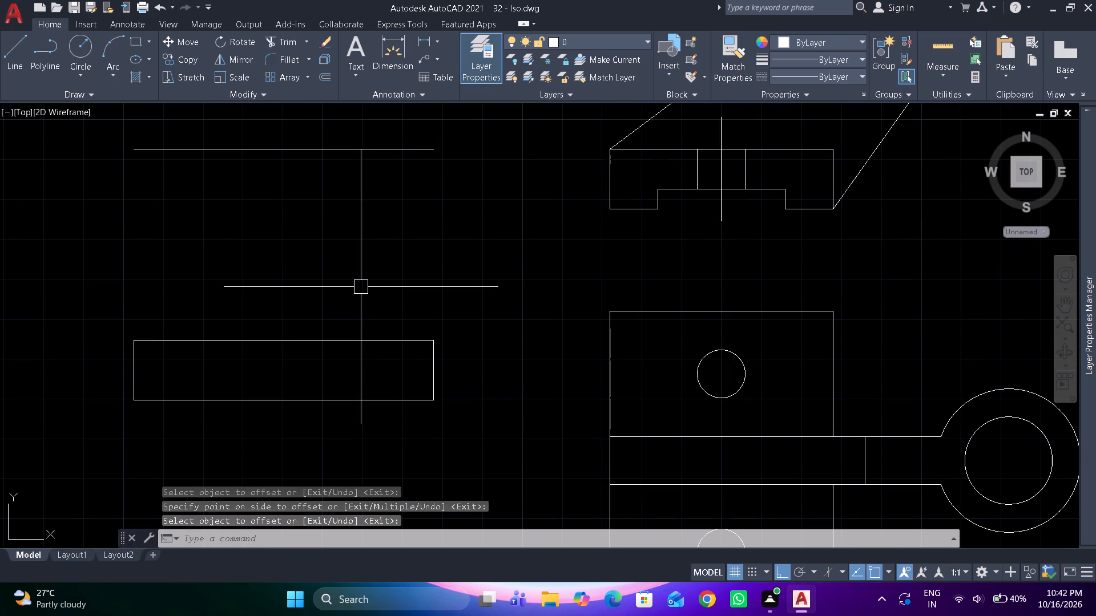
Offset the uppermost horizontal line above the rectangle 25 downward.
text(o)
key(space)
text(25)
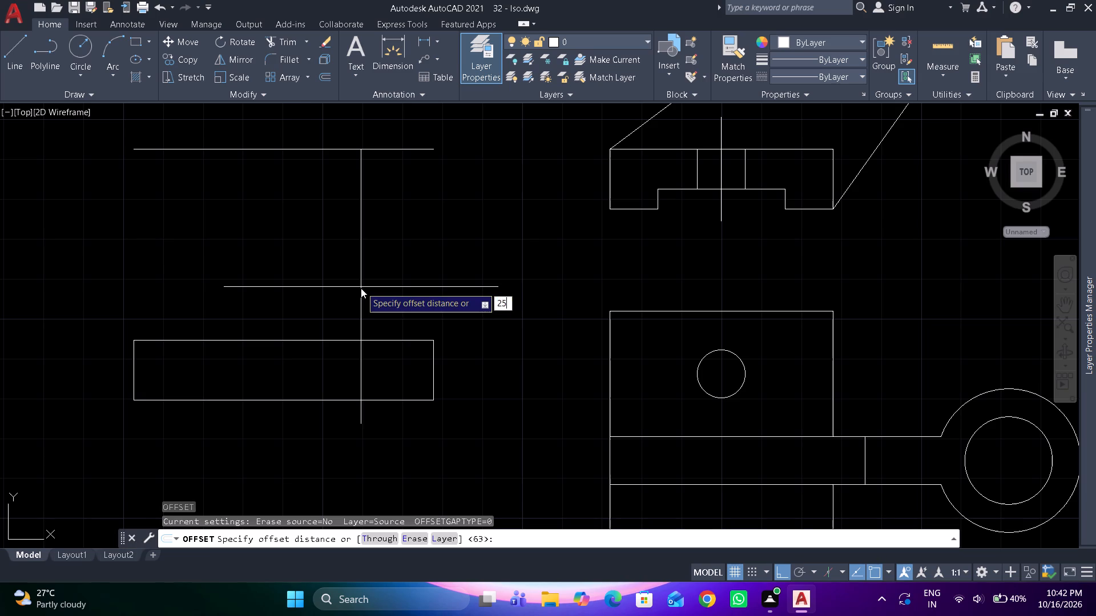
key(Return)
click(374, 151)
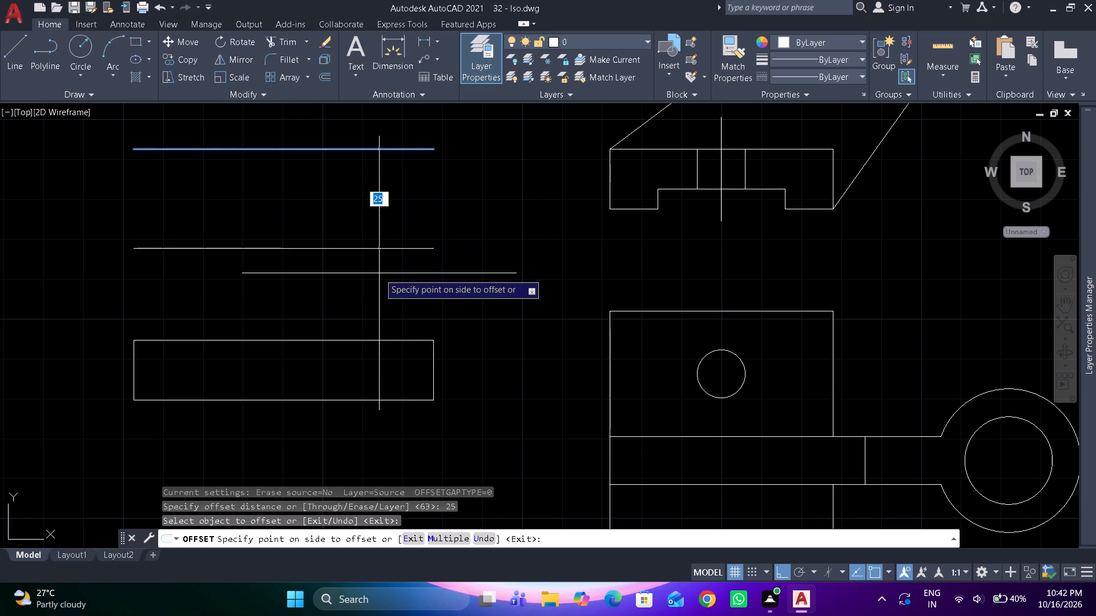
click(379, 273)
key(space)
Draw a vertical line joining the midpoints of the two horizontal lines above the 75 by 15 rectangle.
text(l)
key(space)
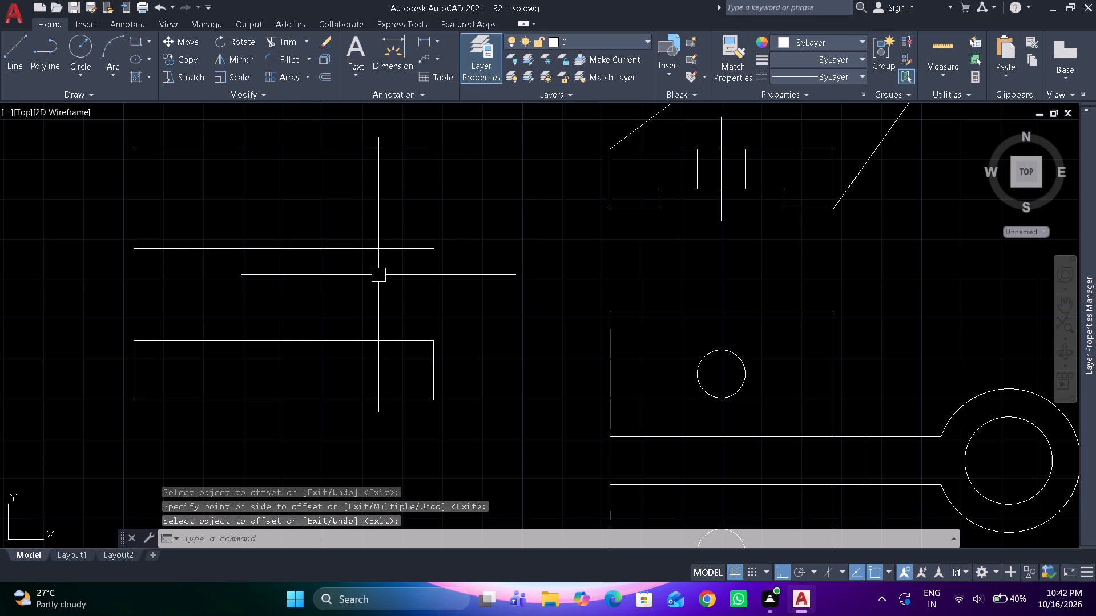
click(284, 158)
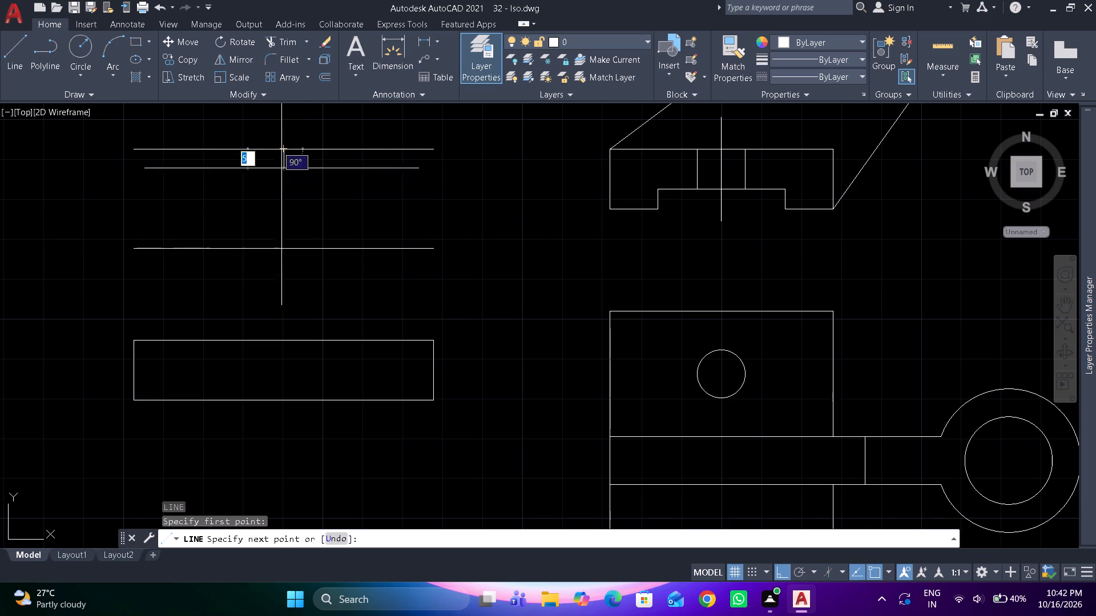
click(285, 253)
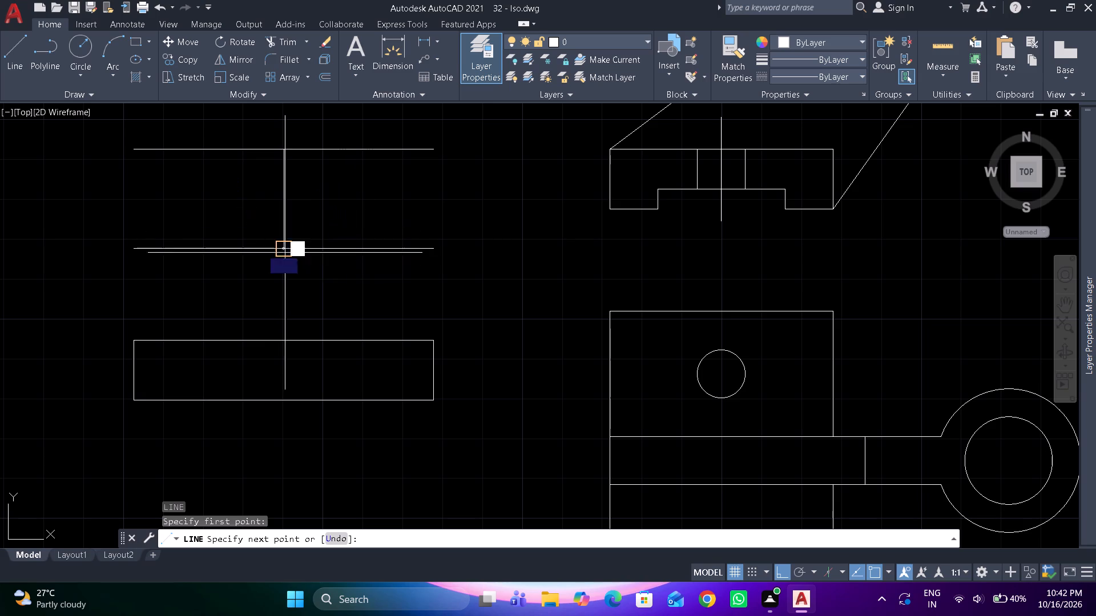
key(space)
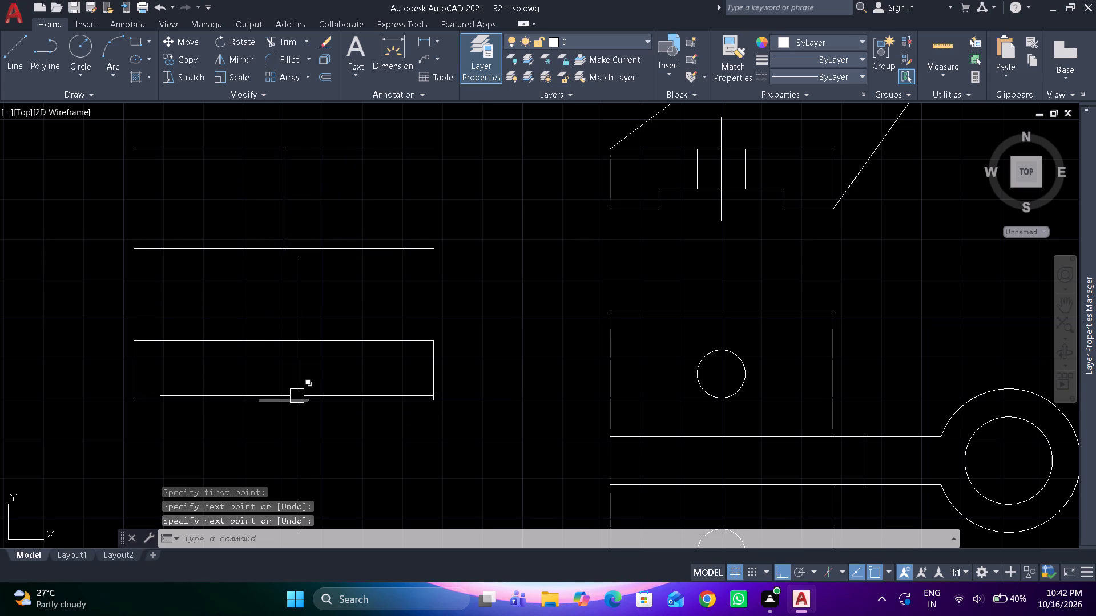
Draw vertical lines from both ends of the 12-long line on the rectangle's bottom edge up to the lower horizontal line.
key(space)
click(303, 400)
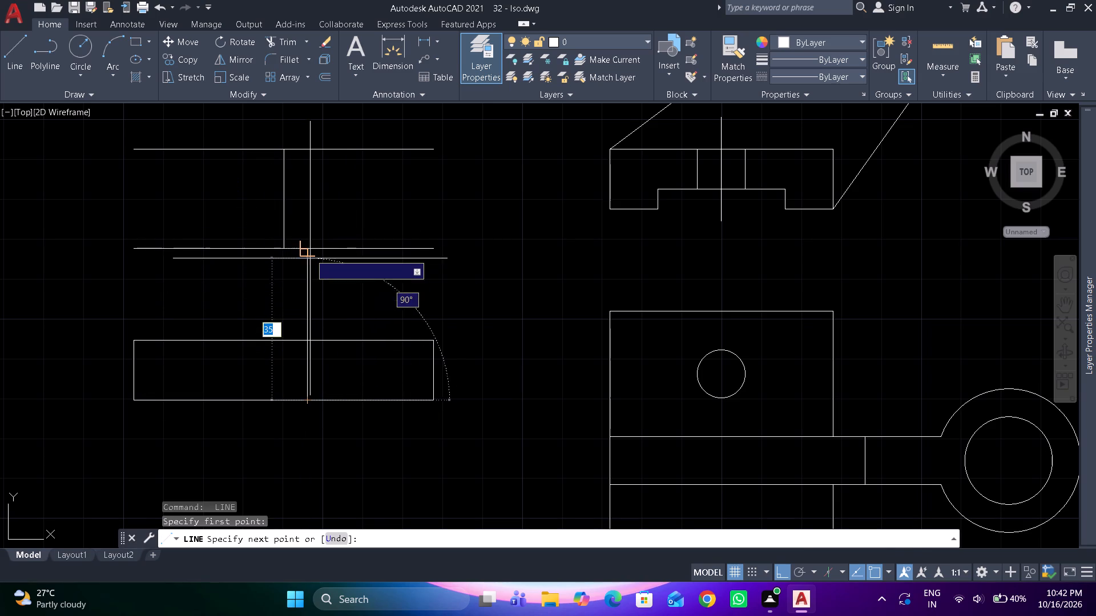
click(310, 253)
key(space)
key(space)
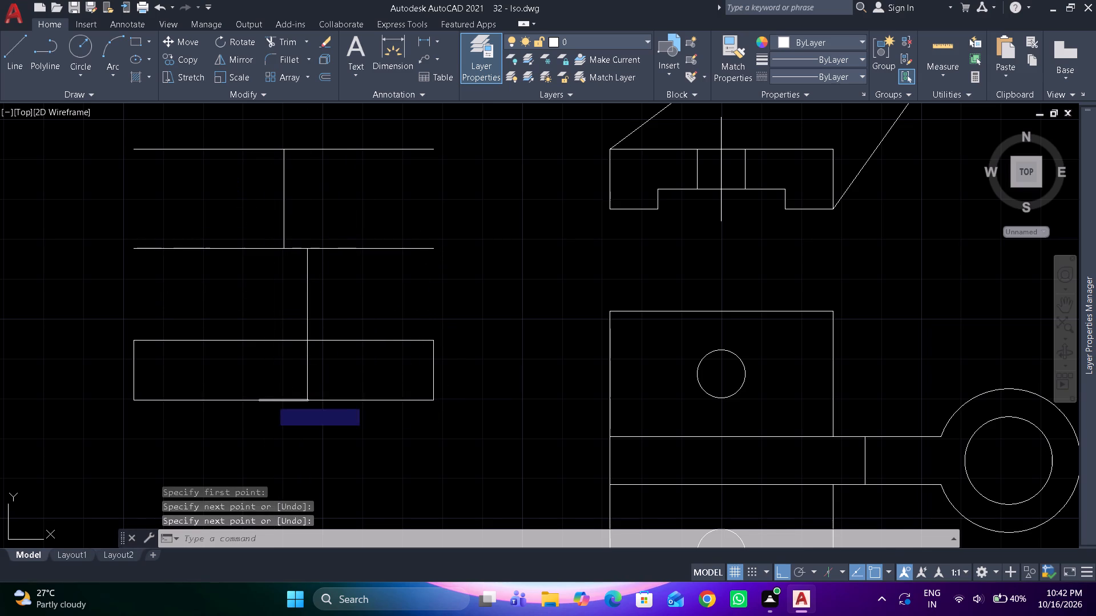
click(268, 398)
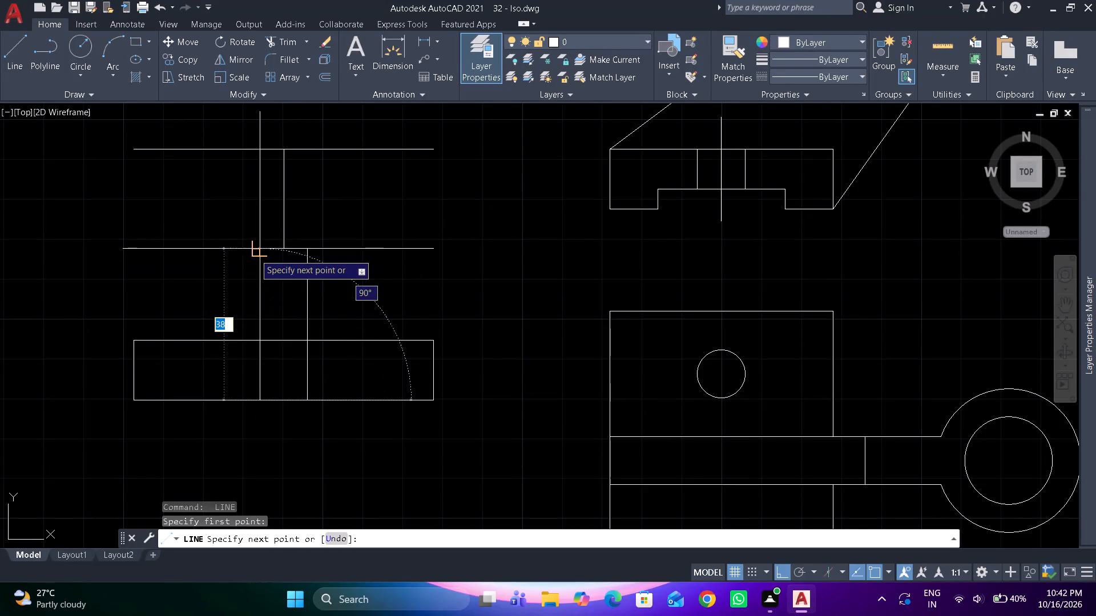
click(255, 254)
key(space)
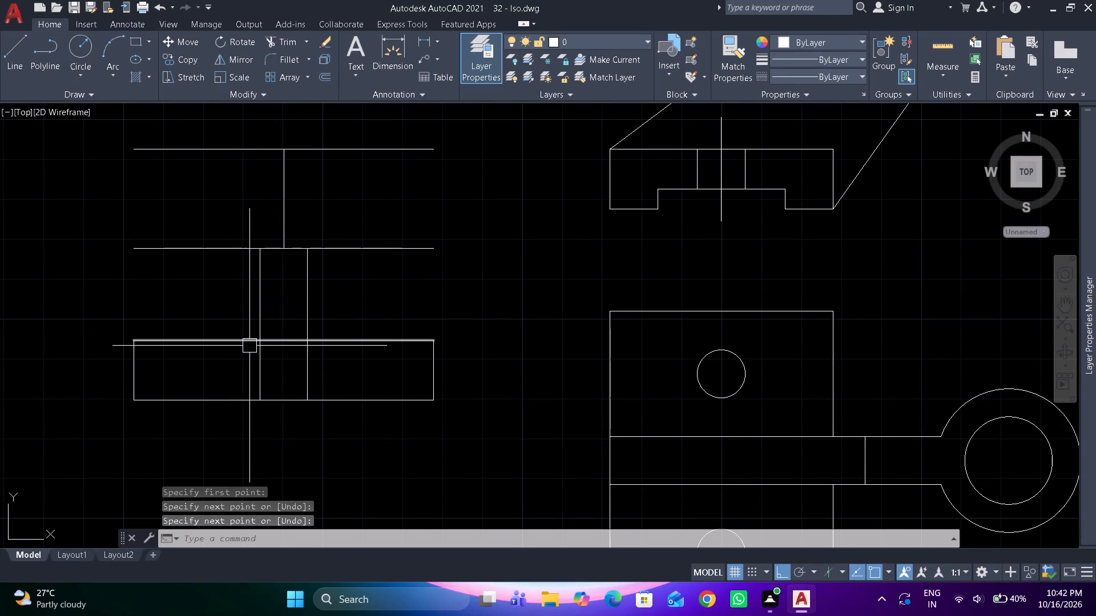
Trim the rectangle's top edge between the two rib verticals.
text(tr)
key(space)
click(286, 334)
key(space)
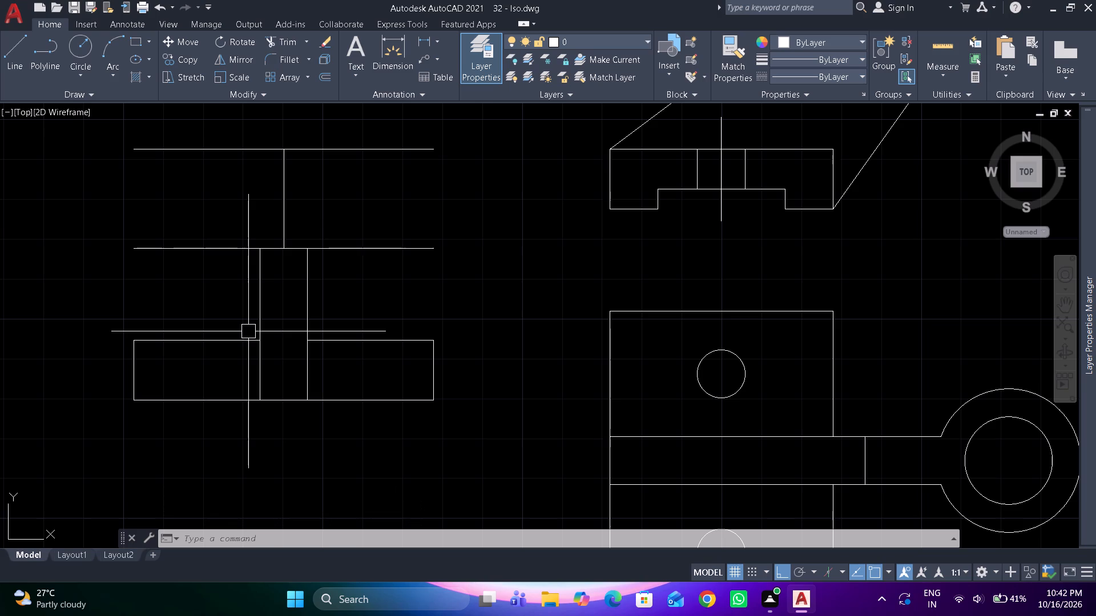
Offset the central vertical line between the upper horizontals by 18 to both sides.
text(o 18)
key(space)
drag(283, 187, 295, 185)
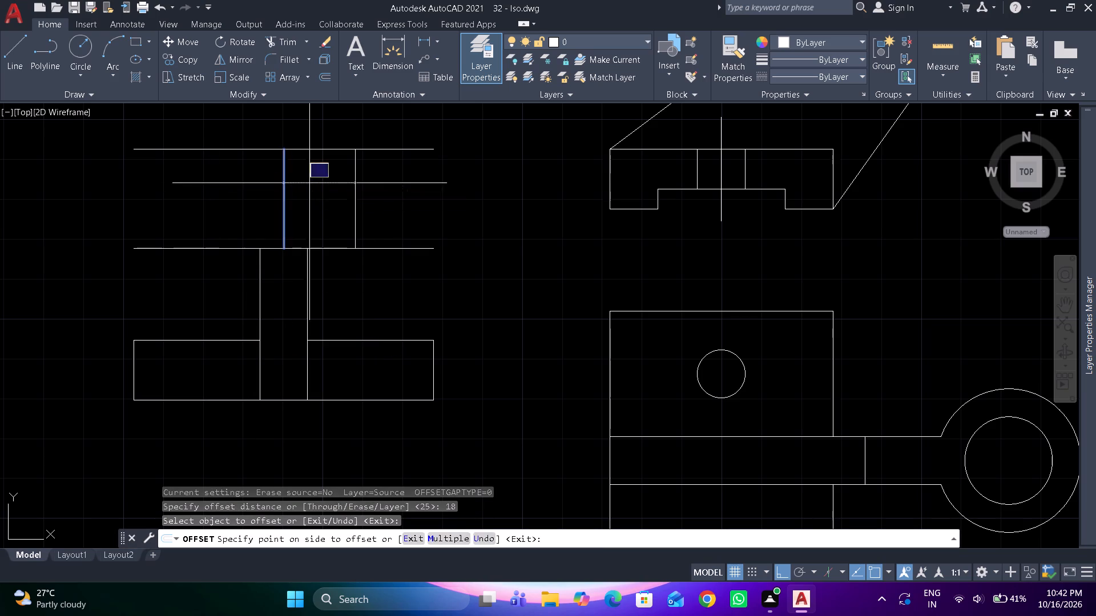
click(315, 183)
drag(286, 188, 279, 188)
click(222, 198)
key(space)
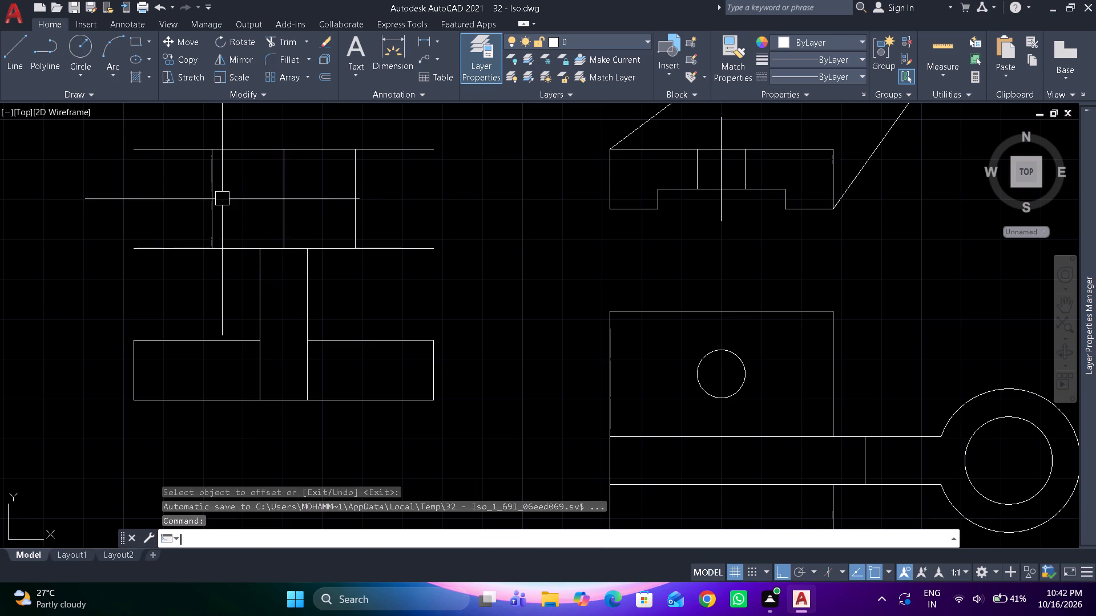
Trim the two upper horizontal lines where they extend beyond the offset verticals, leaving the cylinder's rectangular outline.
text(tr)
key(space)
drag(169, 131, 166, 282)
drag(392, 125, 396, 224)
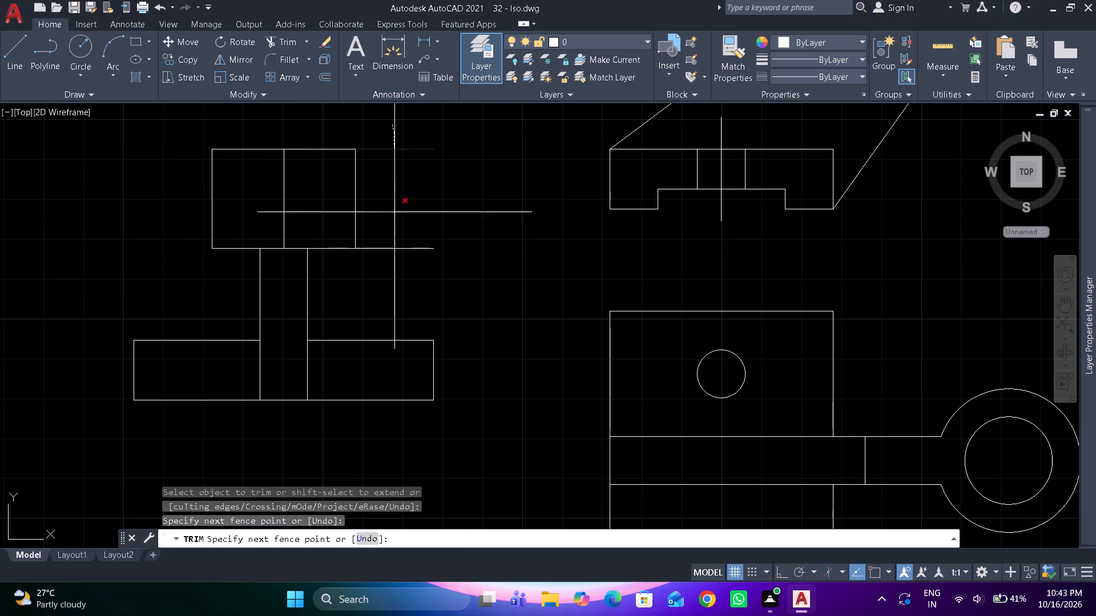
drag(396, 224, 397, 258)
key(space)
Erase the central vertical line inside the cylinder outline of the side view.
drag(281, 214, 271, 214)
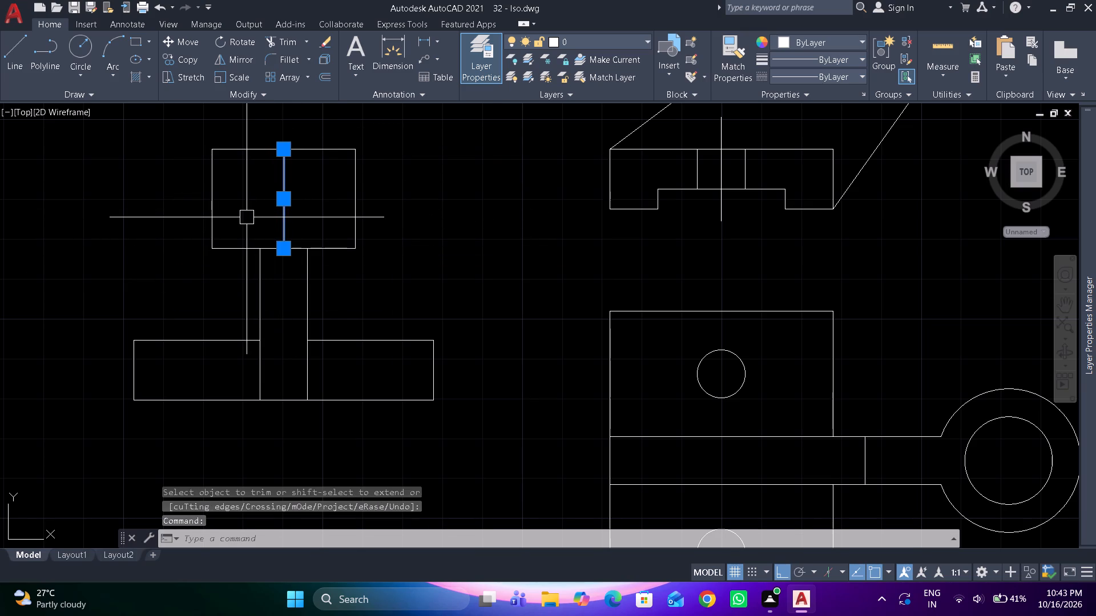
text(e)
key(space)
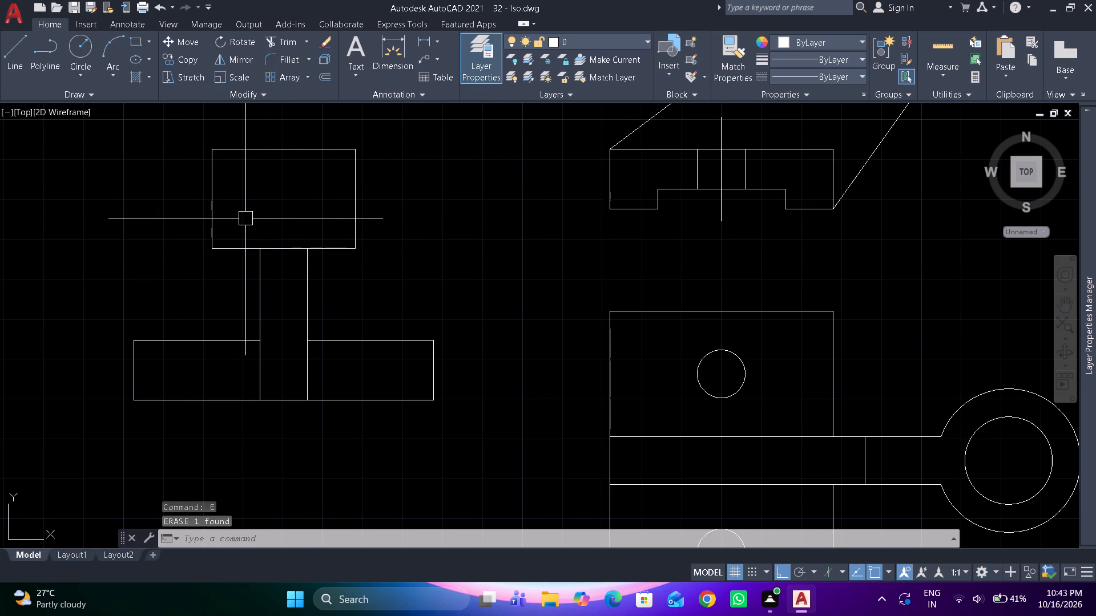
Dimension the base width of the side view, placing the dimension below its bottom edge.
scroll(163, 302, down, 1)
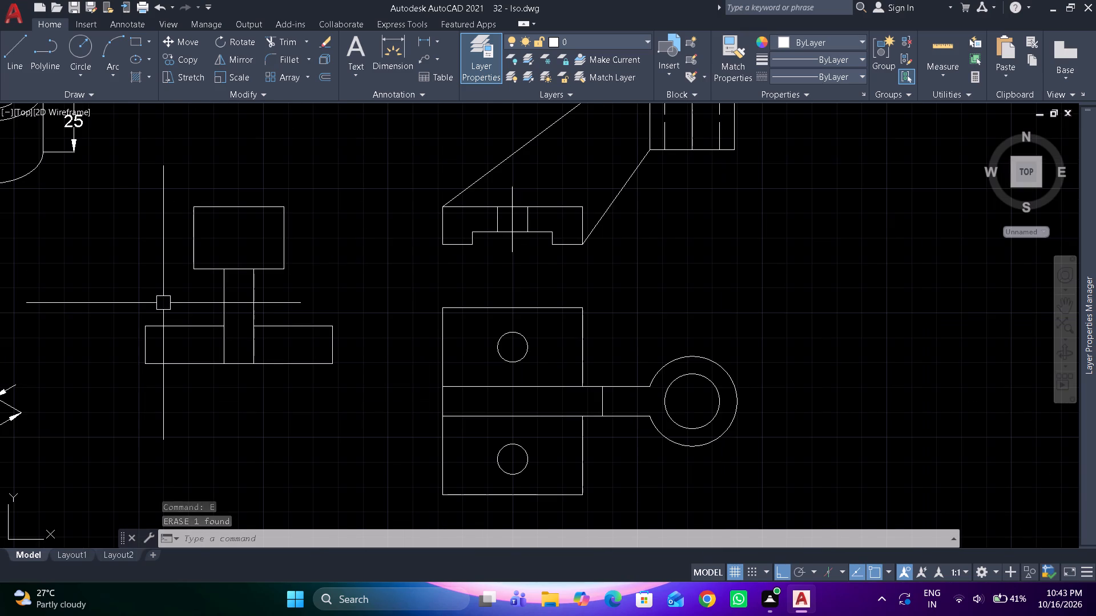
text(dim)
key(space)
scroll(256, 401, up, 2)
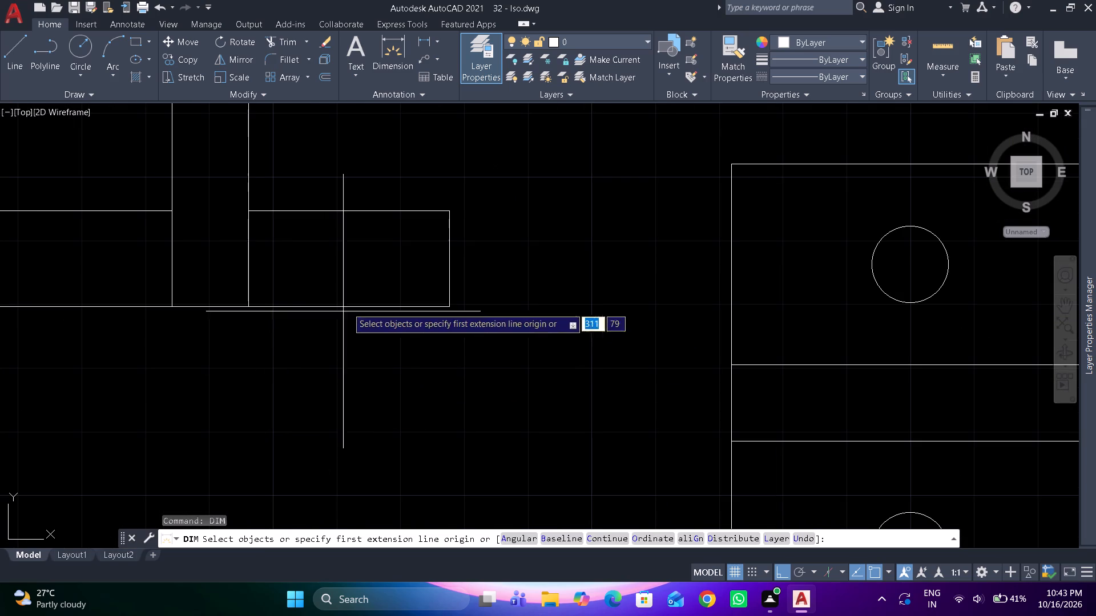
click(347, 307)
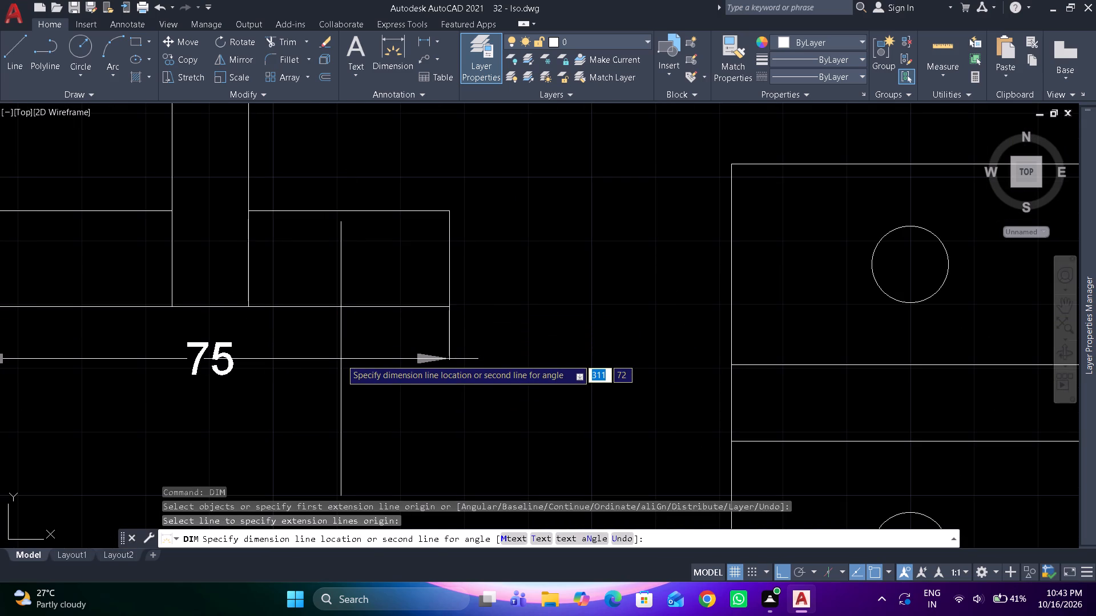
click(341, 359)
Dimension the base height in the front view, beside the vertical edge facing the side view.
scroll(426, 331, down, 3)
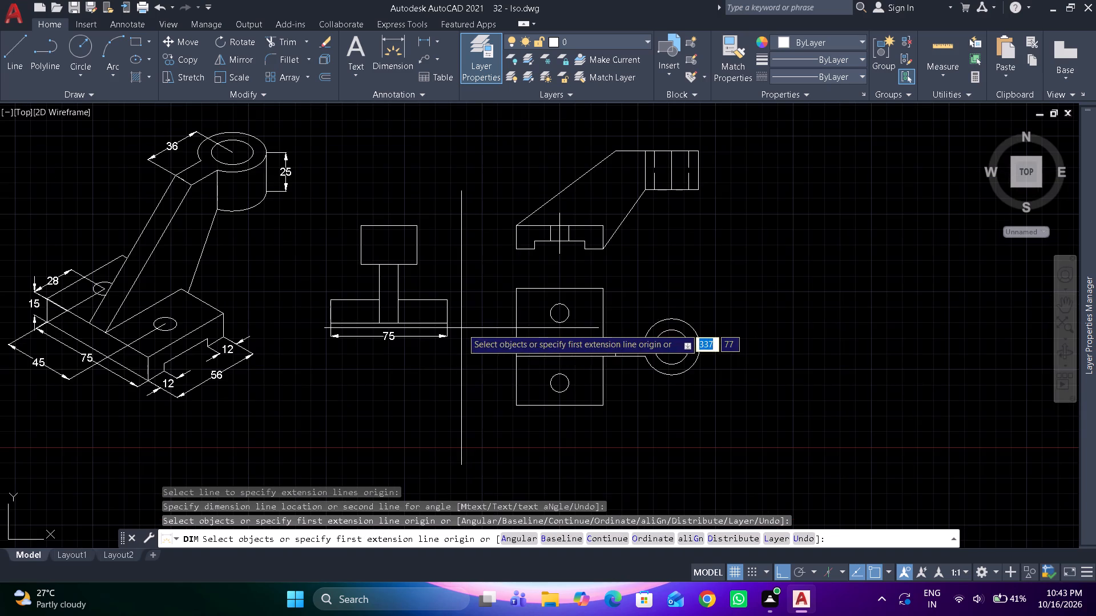
scroll(534, 232, up, 3)
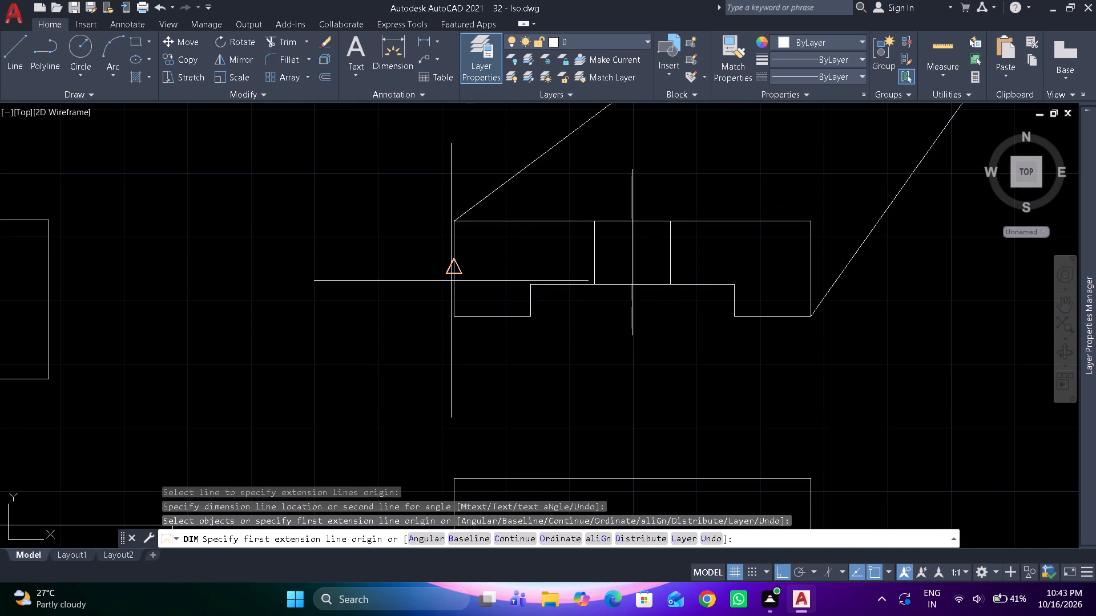
click(451, 293)
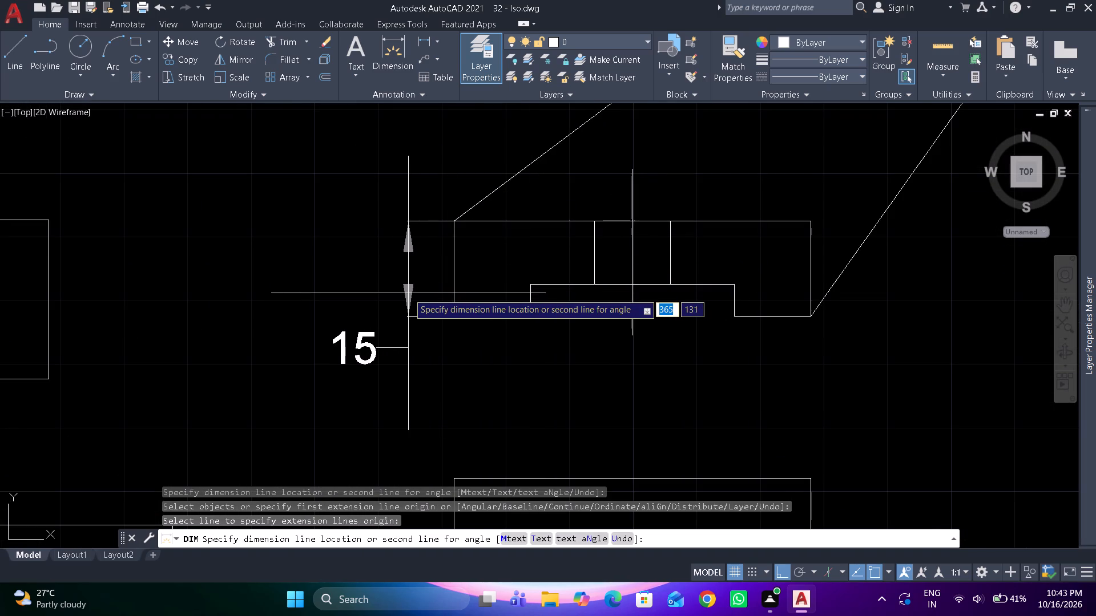
click(397, 295)
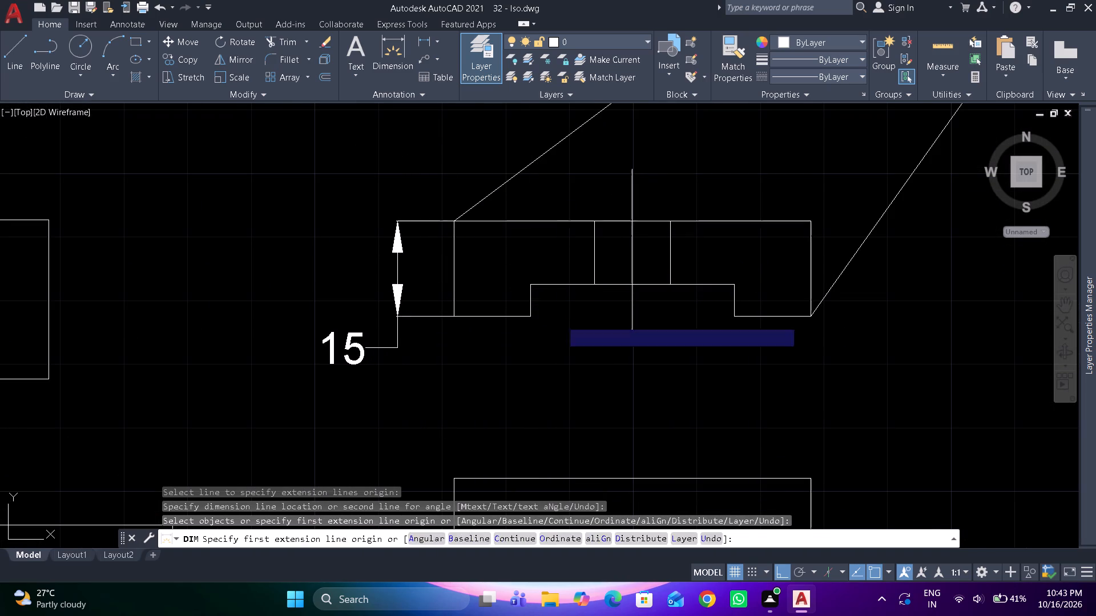
Dimension the notch width and the overall base width in the front view, stacked below the base.
click(531, 318)
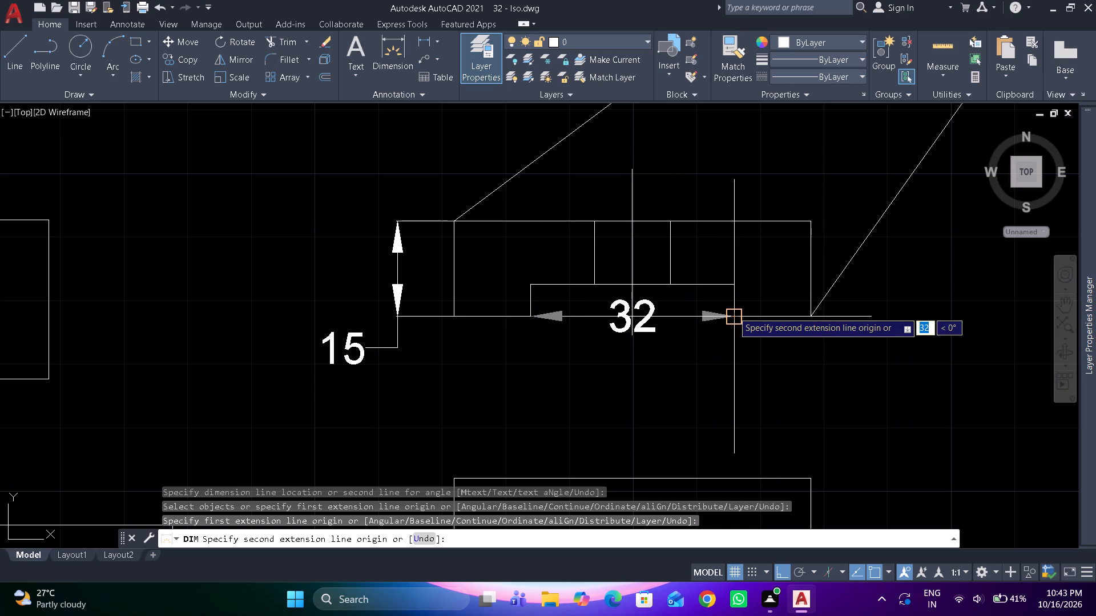
click(733, 311)
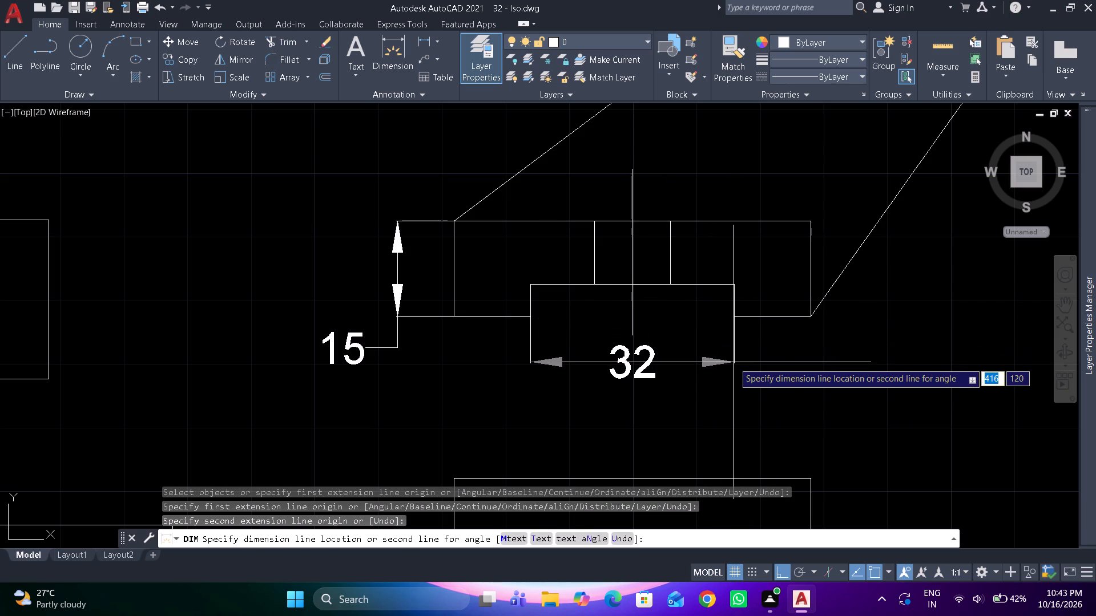
click(734, 370)
middle_drag(686, 391, 660, 270)
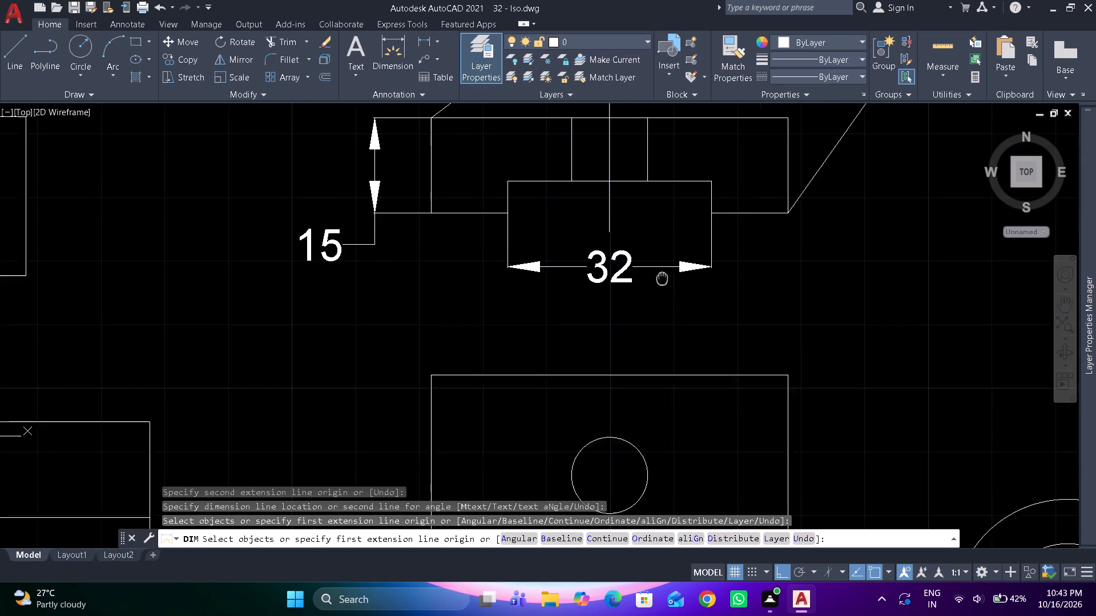
scroll(454, 327, down, 1)
scroll(454, 327, up, 1)
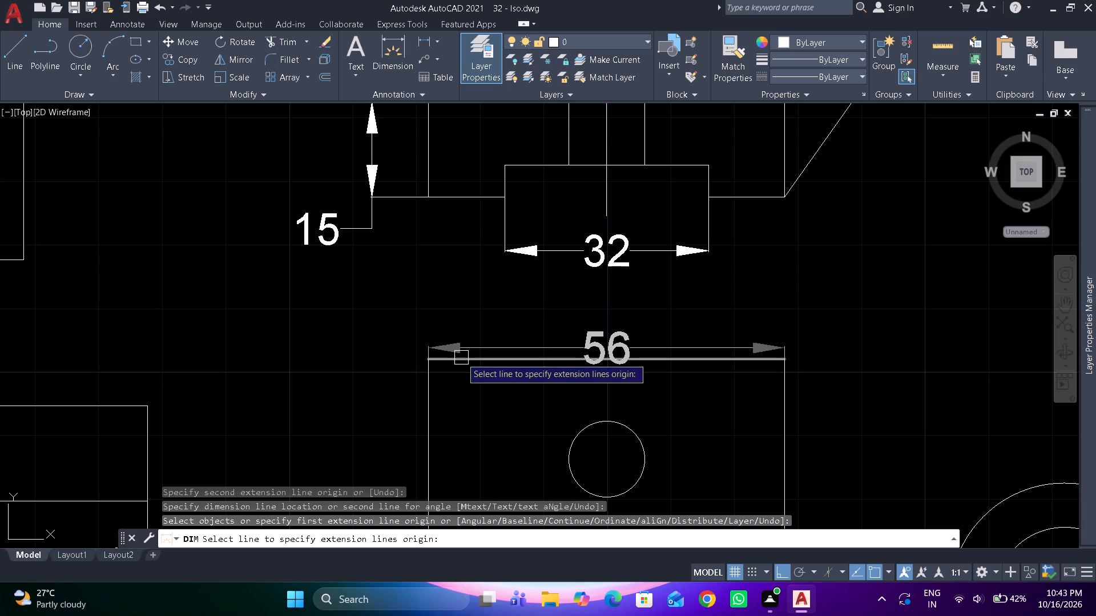
click(430, 203)
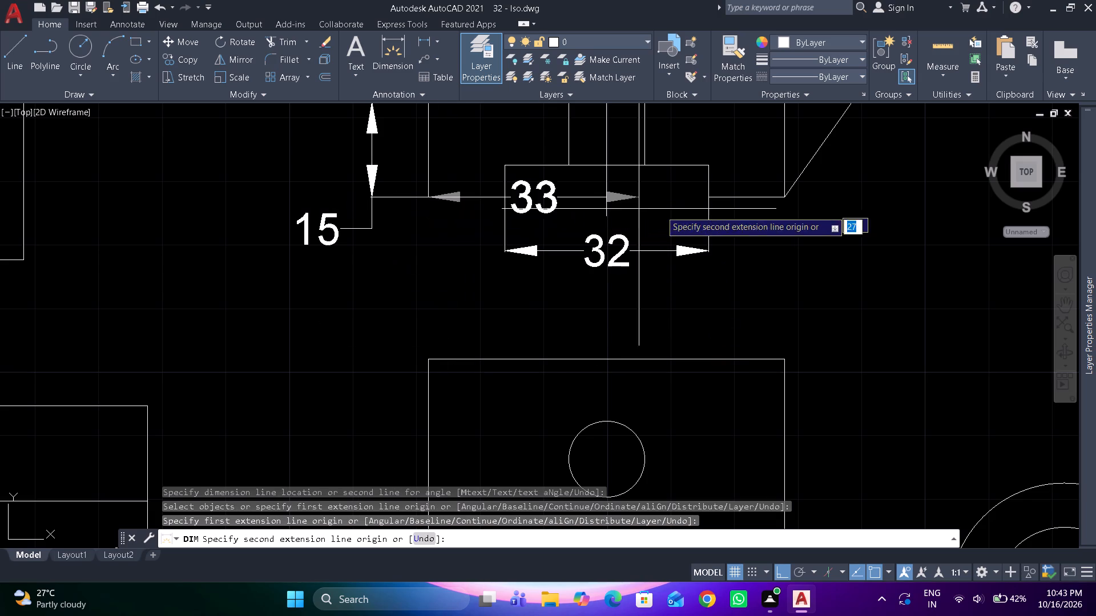
click(788, 200)
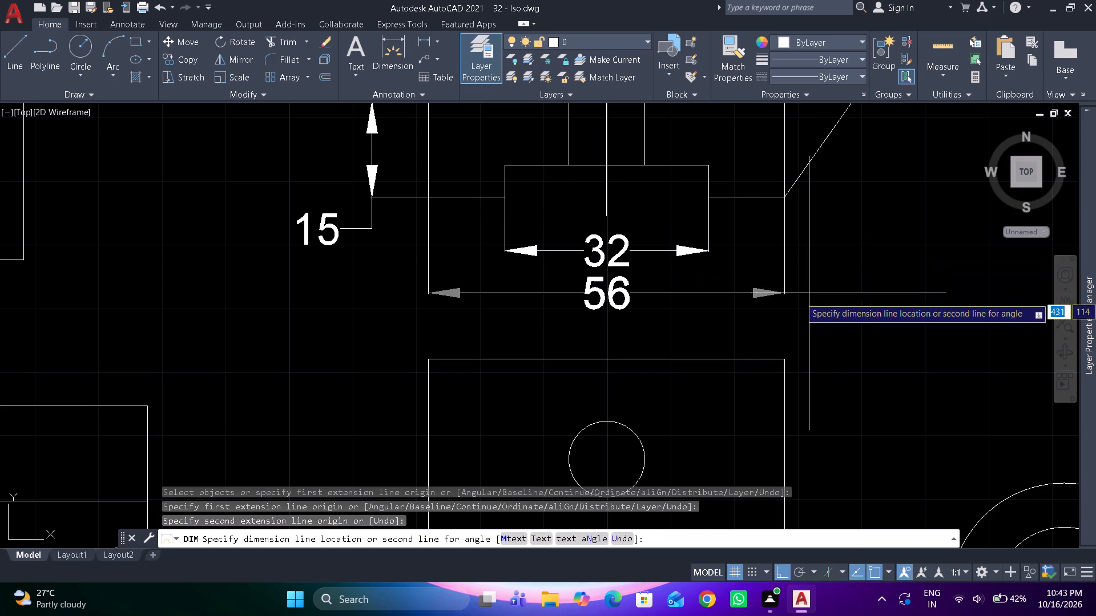
click(809, 309)
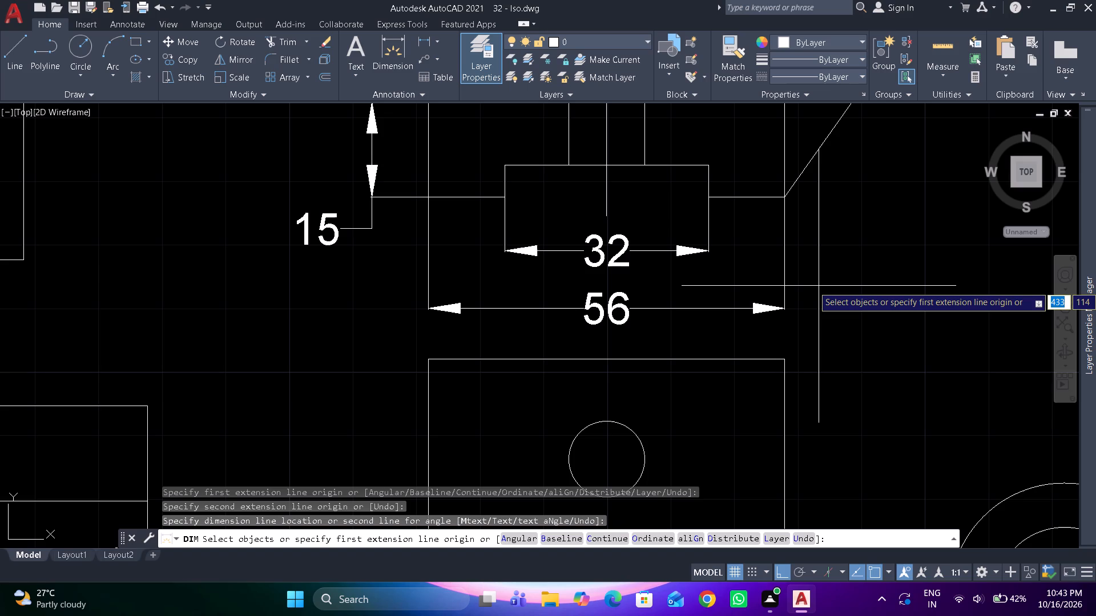
Dimension the raised cylinder's height on its outer side in the front view.
scroll(819, 286, down, 1)
middle_drag(819, 286, 589, 408)
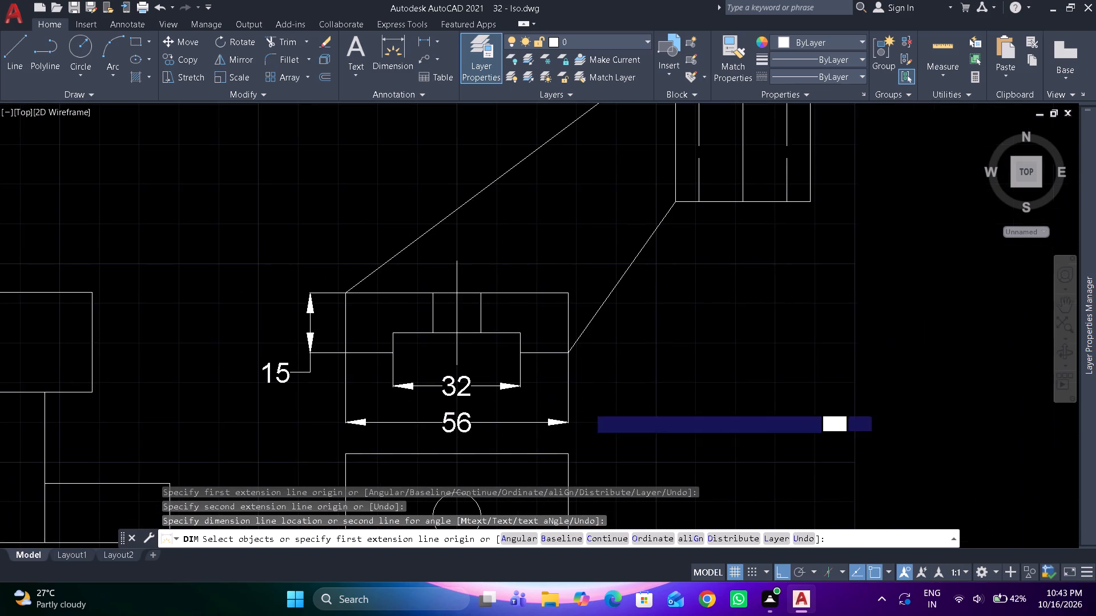
middle_drag(817, 270, 739, 374)
drag(735, 289, 743, 285)
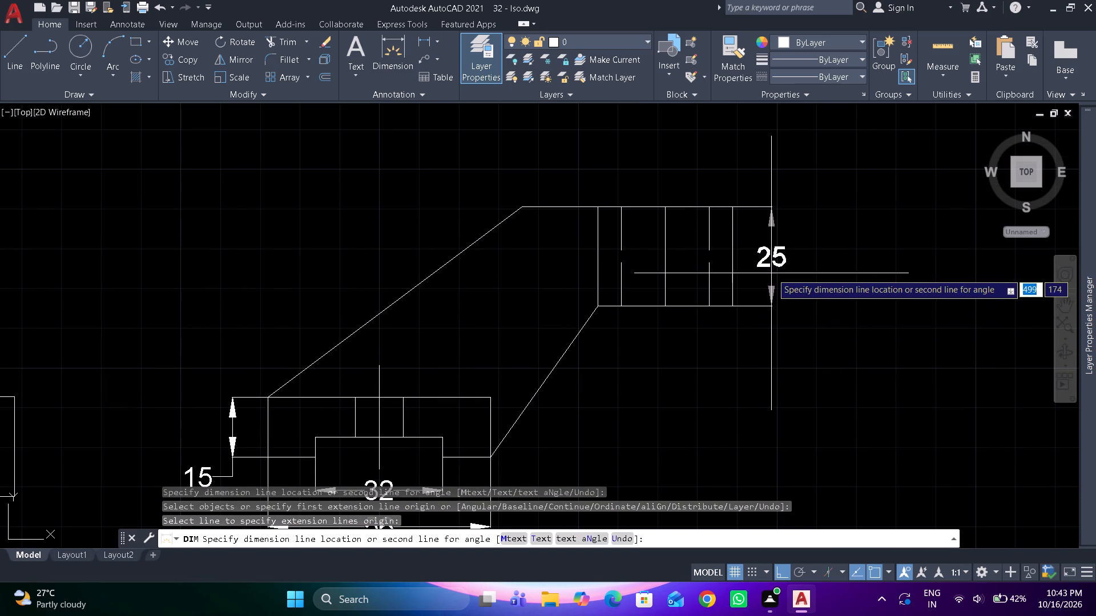
click(778, 270)
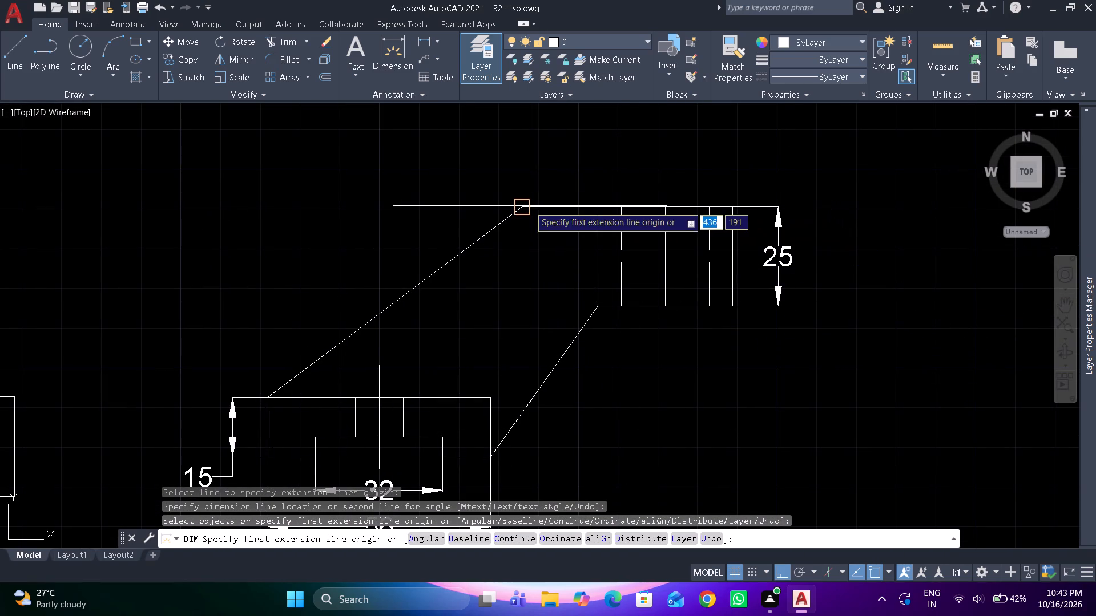
Dimension the horizontal distance from the rib's top corner to the cylinder's centre line, above the front view.
drag(529, 207, 537, 205)
click(668, 204)
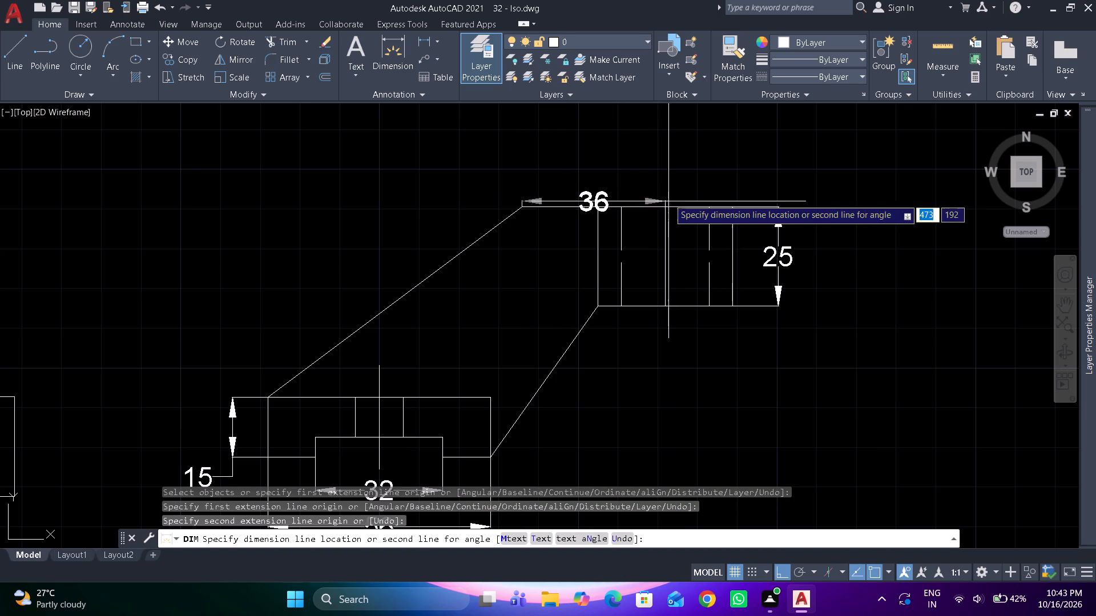
click(671, 177)
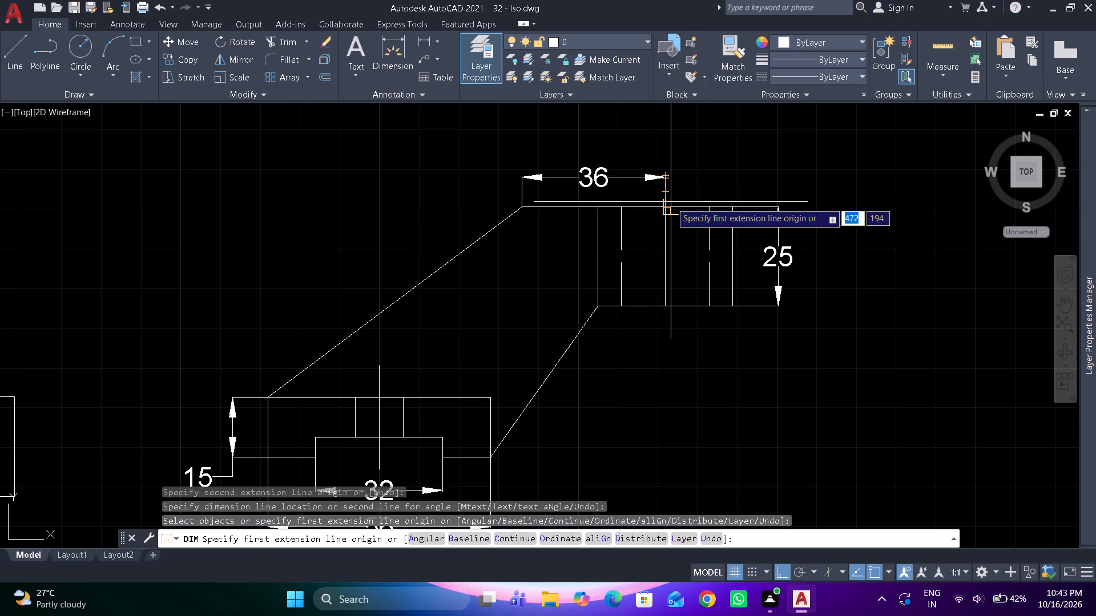
Dimension the horizontal distance from the base's outer corner to the cylinder's centre line, above the existing rib-corner dimension in the front view.
click(662, 208)
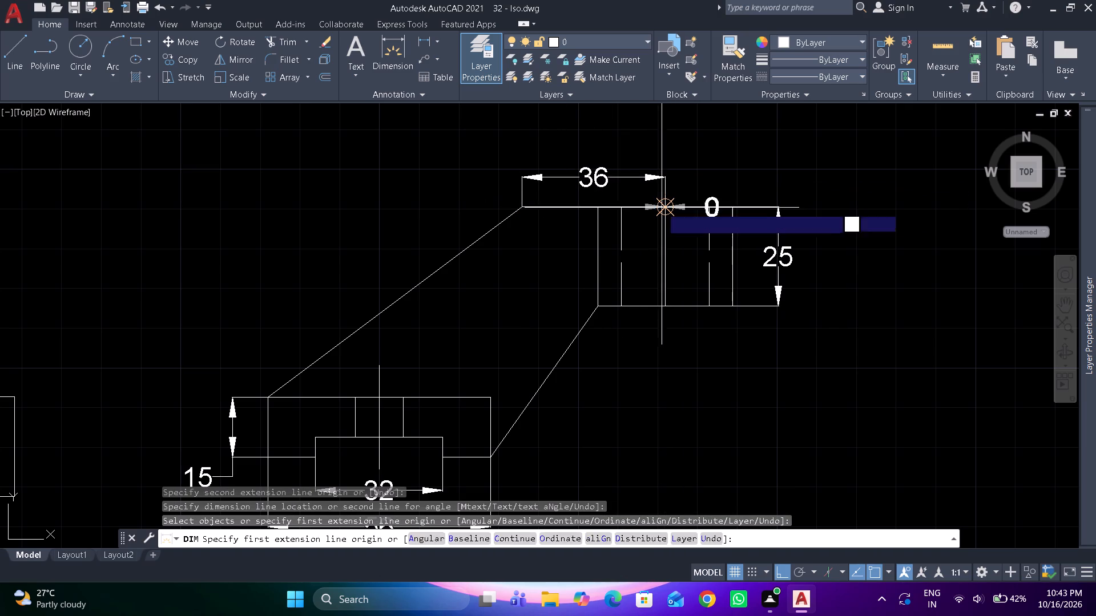
click(264, 398)
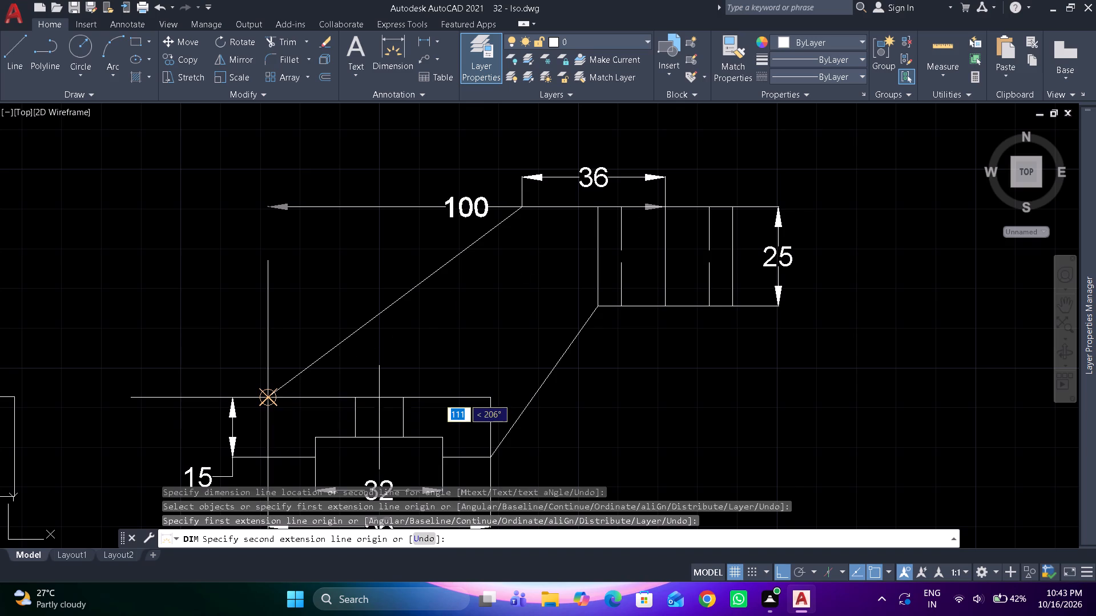
click(325, 141)
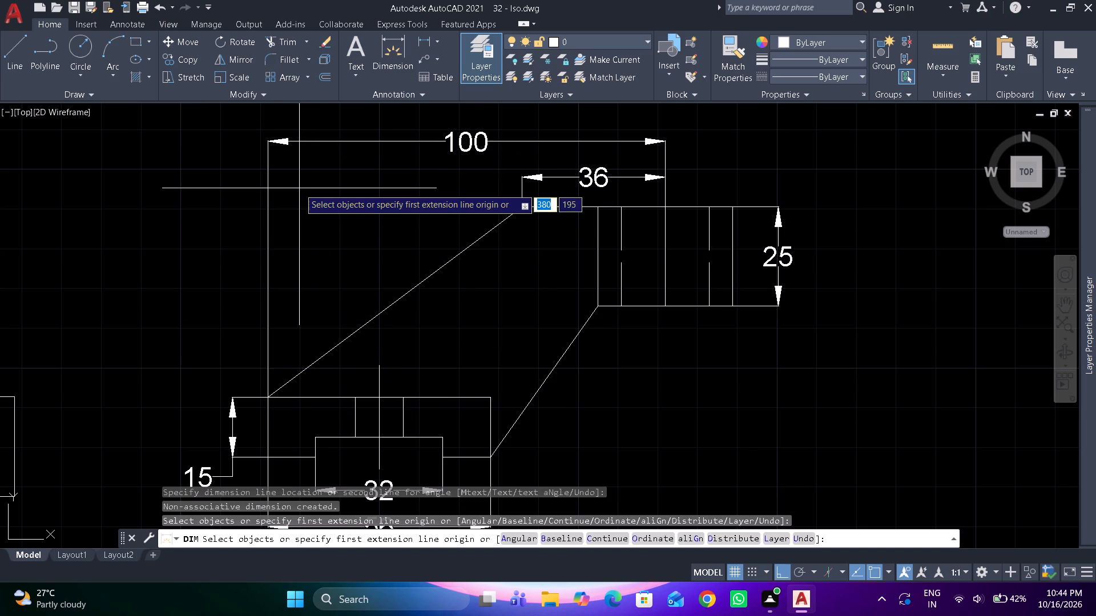
Dimension the cylinder's bore diameter and its outer arc radius in the top view, with both texts outside the cylinder.
scroll(301, 188, down, 1)
middle_drag(305, 188, 369, 183)
scroll(369, 183, down, 1)
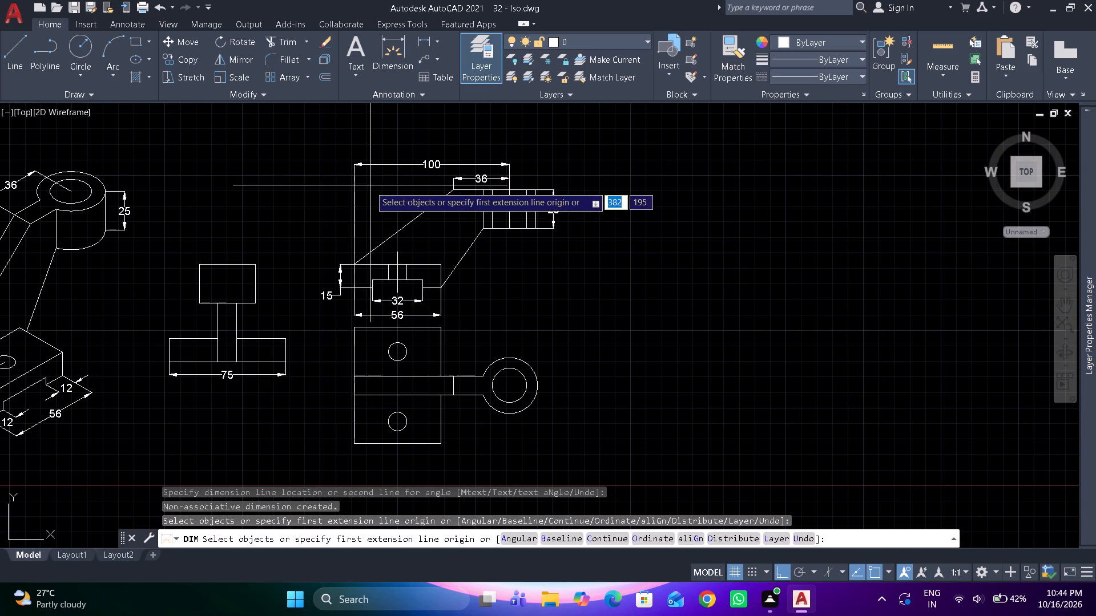
middle_drag(359, 264, 354, 244)
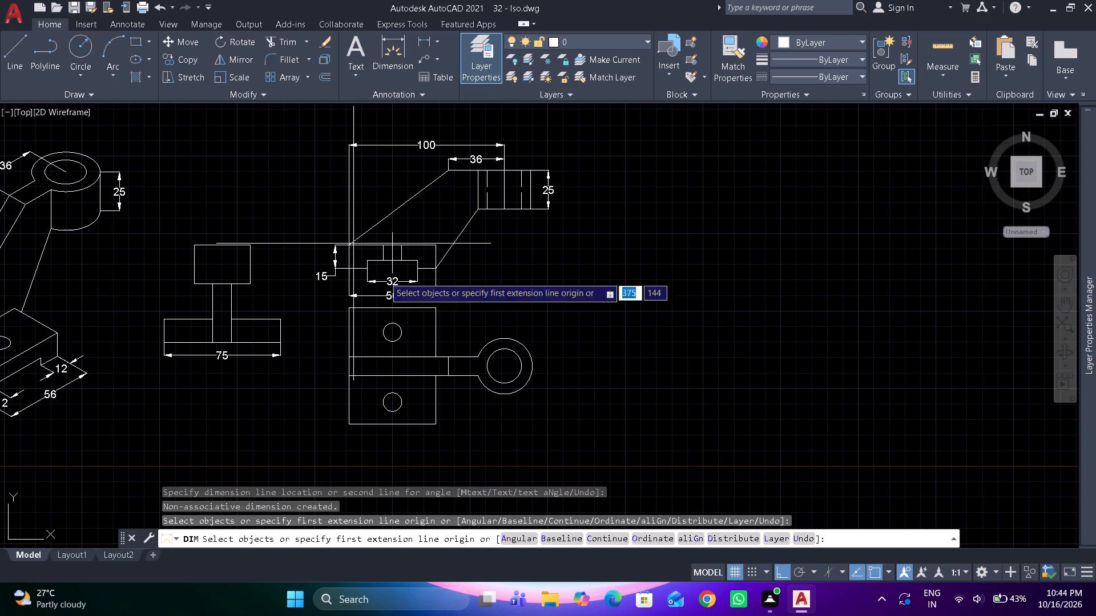
scroll(461, 338, up, 1)
scroll(549, 358, up, 1)
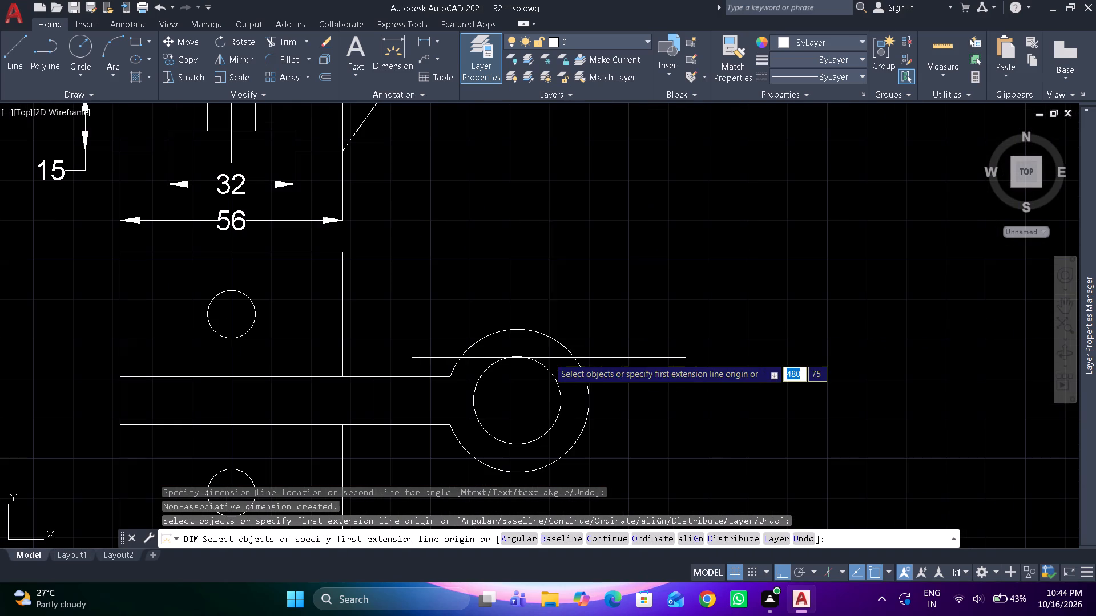
middle_drag(544, 367, 498, 269)
scroll(498, 268, up, 1)
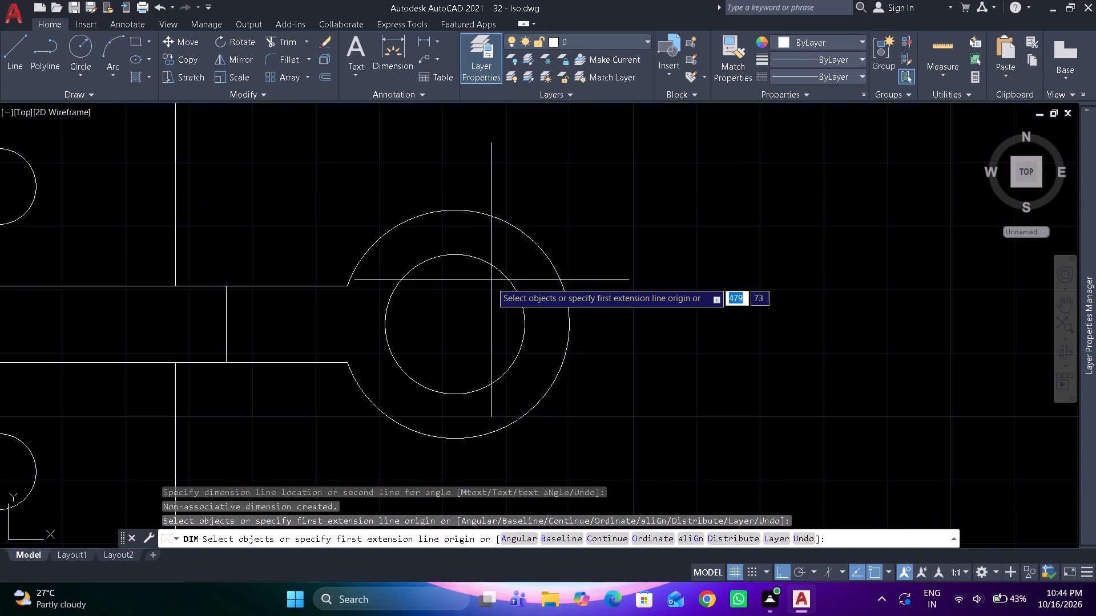
click(487, 264)
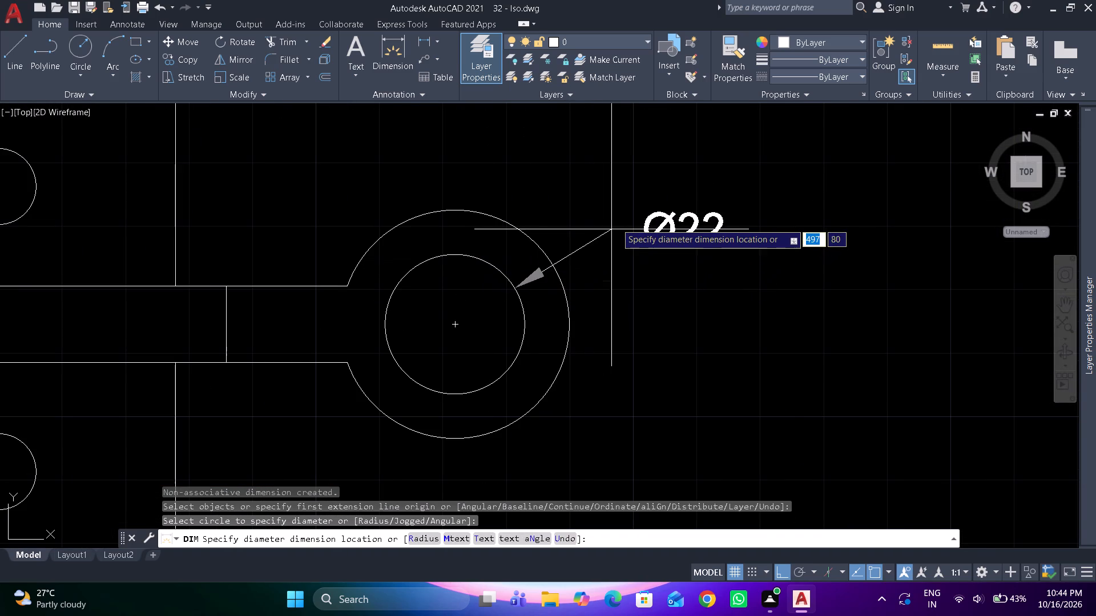
click(616, 215)
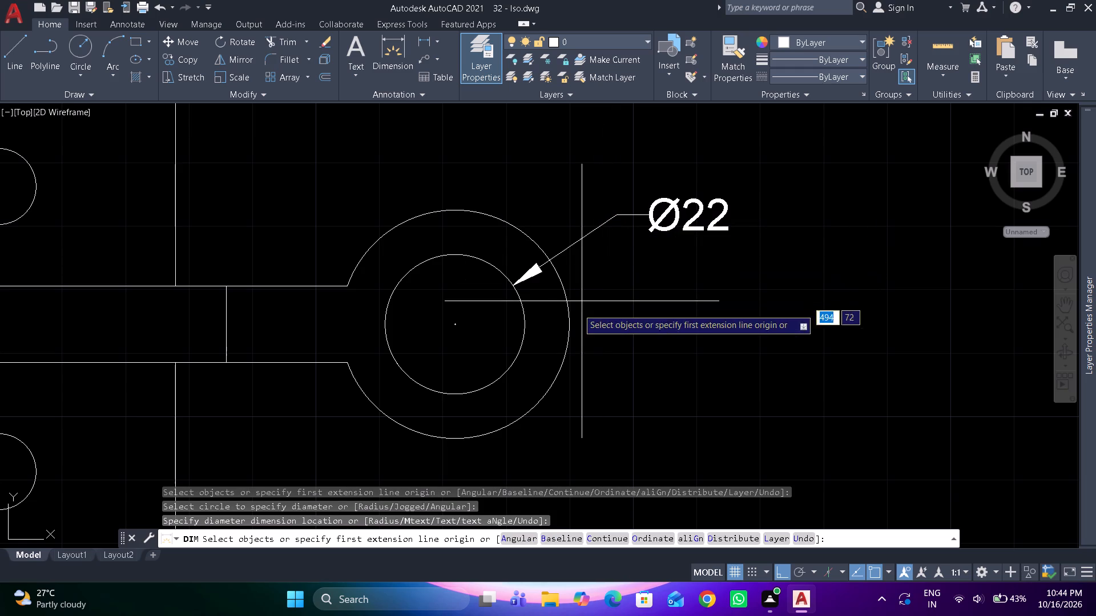
click(553, 379)
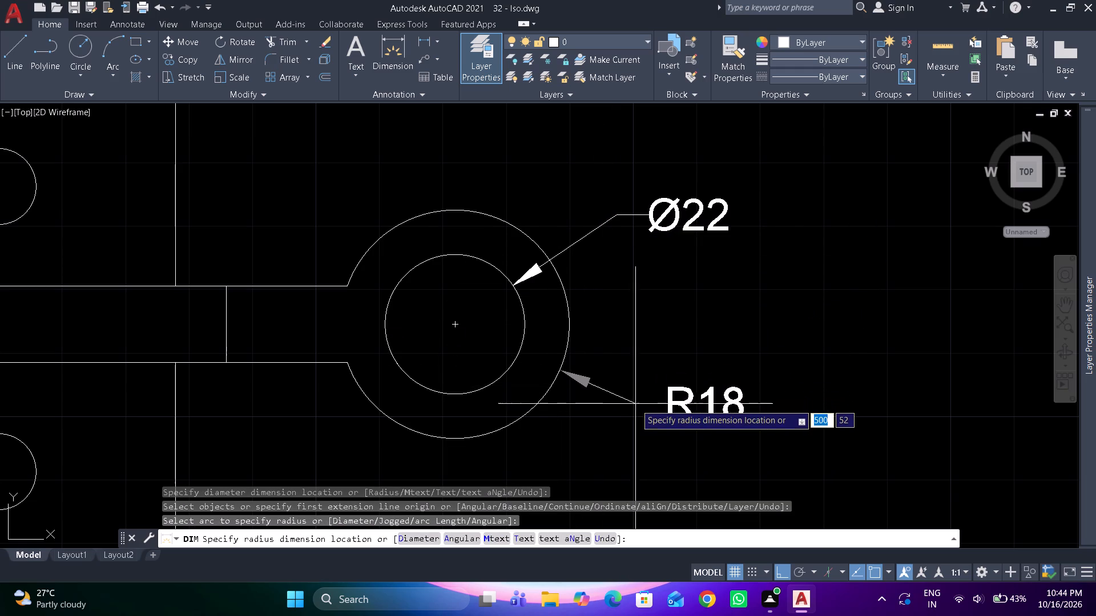
drag(637, 401, 639, 395)
Dimension the diameter of the lower base hole in the top view, placing the text below the base outline.
scroll(660, 326, down, 2)
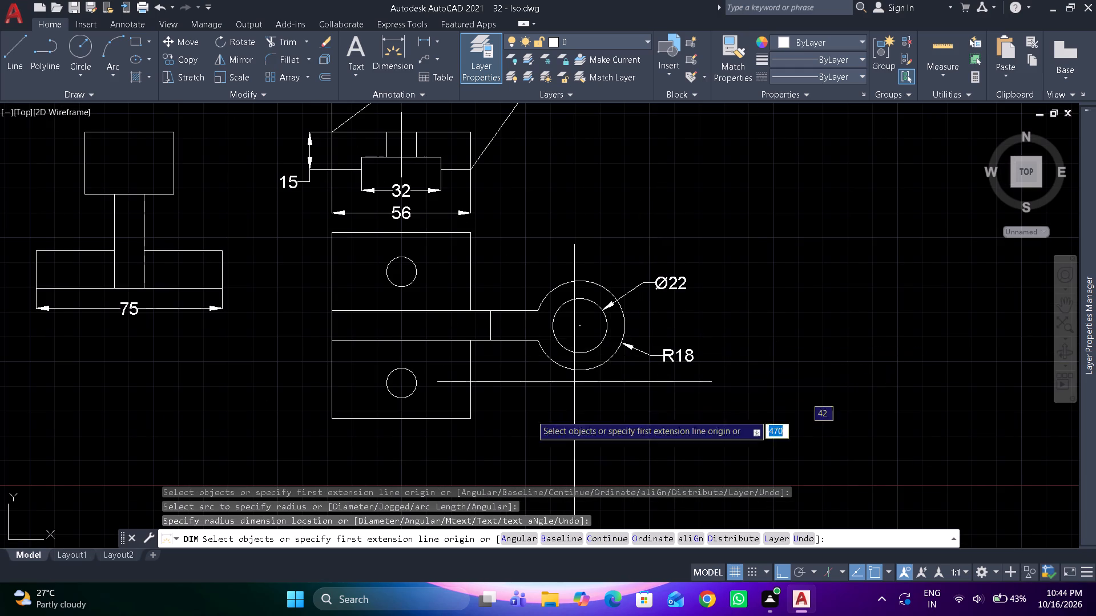
scroll(491, 452, up, 2)
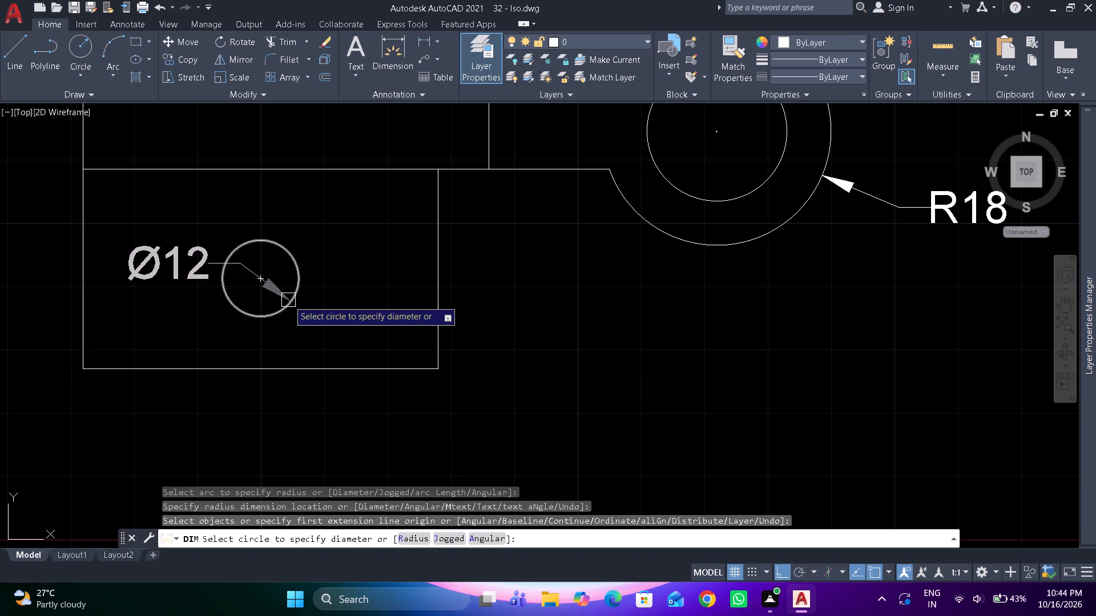
click(288, 301)
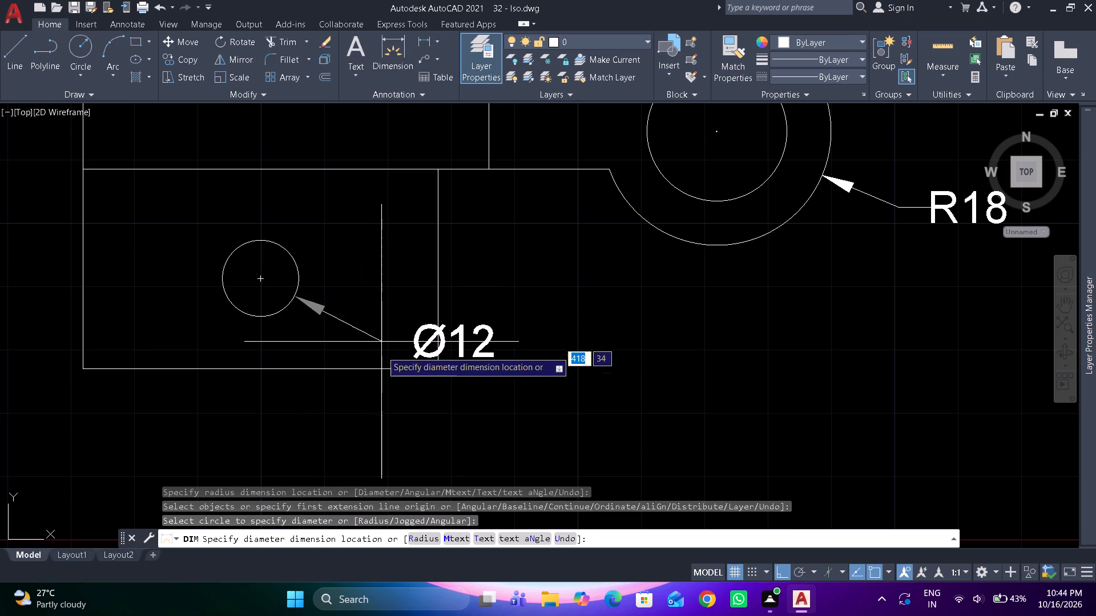
drag(323, 414, 333, 403)
Dimension the overall height of the side view, from the base's bottom corner to the cylinder's top, on the side facing the isometric view.
scroll(394, 282, down, 2)
middle_drag(396, 281, 635, 303)
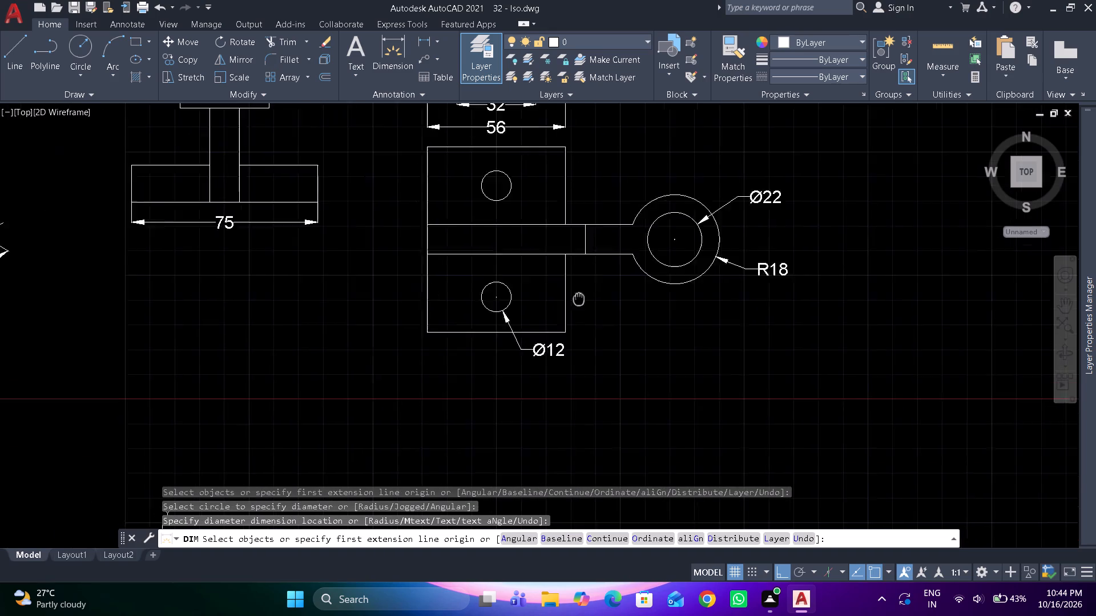
middle_drag(635, 303, 707, 307)
middle_drag(476, 286, 554, 409)
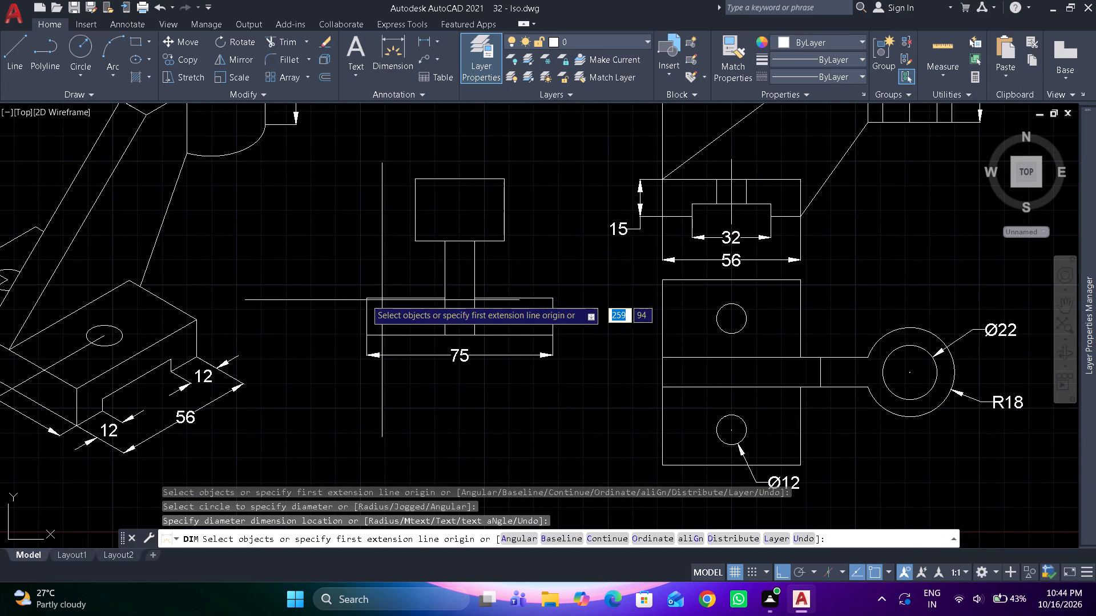
scroll(337, 295, up, 1)
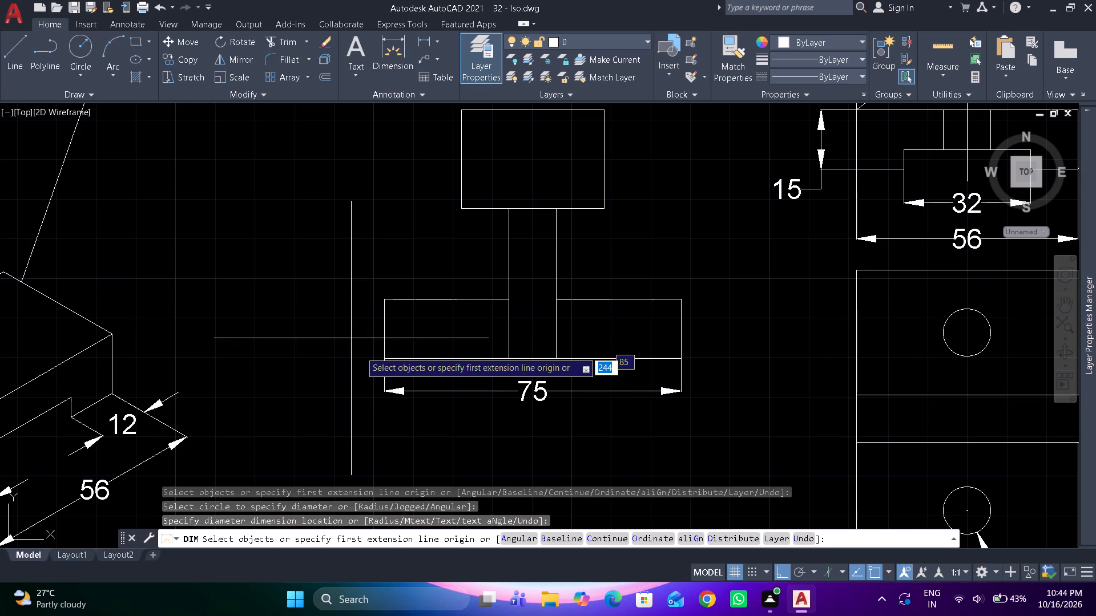
click(379, 358)
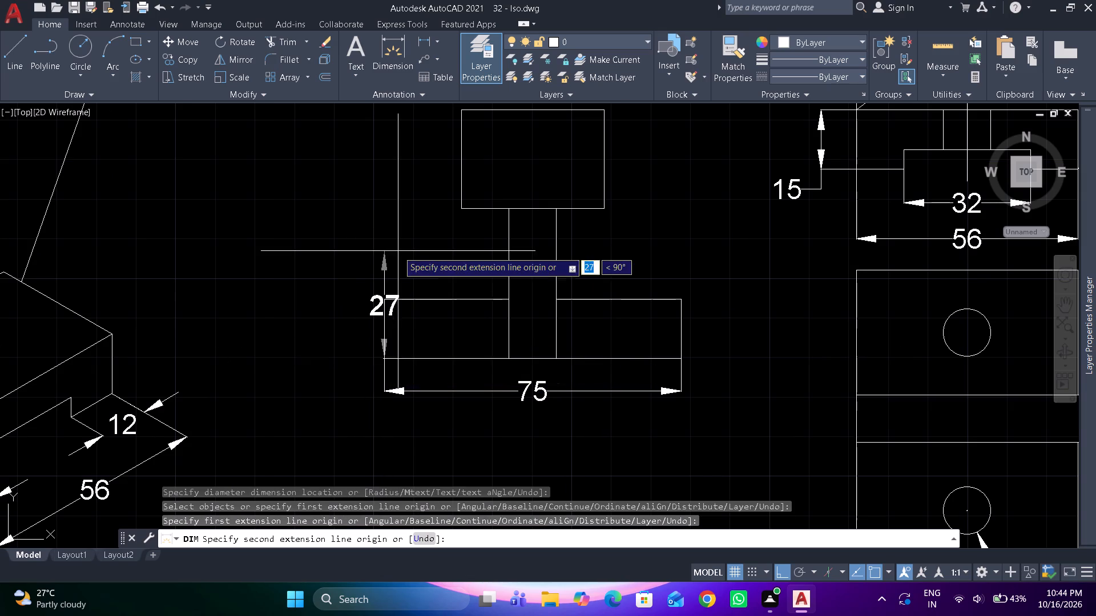
middle_drag(399, 262, 405, 362)
click(466, 211)
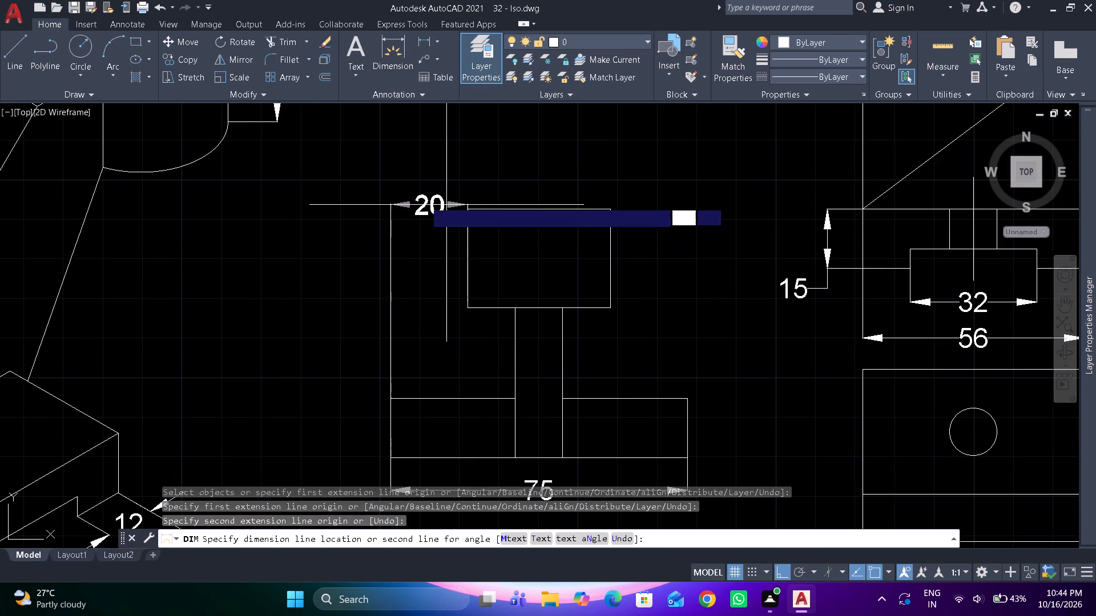
click(344, 253)
Dimension the rib thickness in the side view, between its two vertical edges, and finish dimensioning.
scroll(565, 351, up, 1)
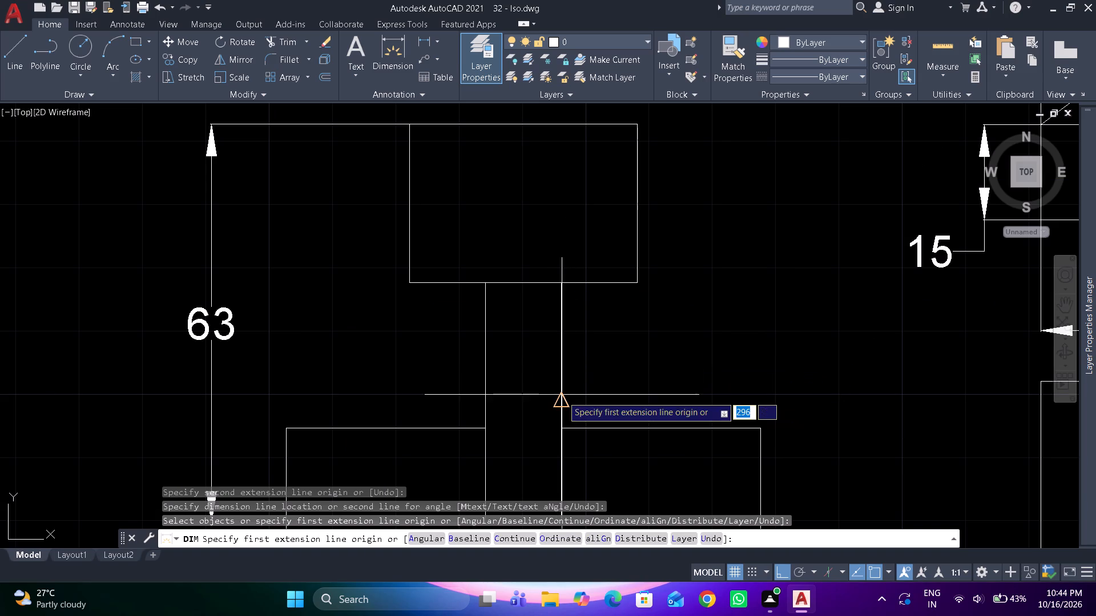
click(562, 396)
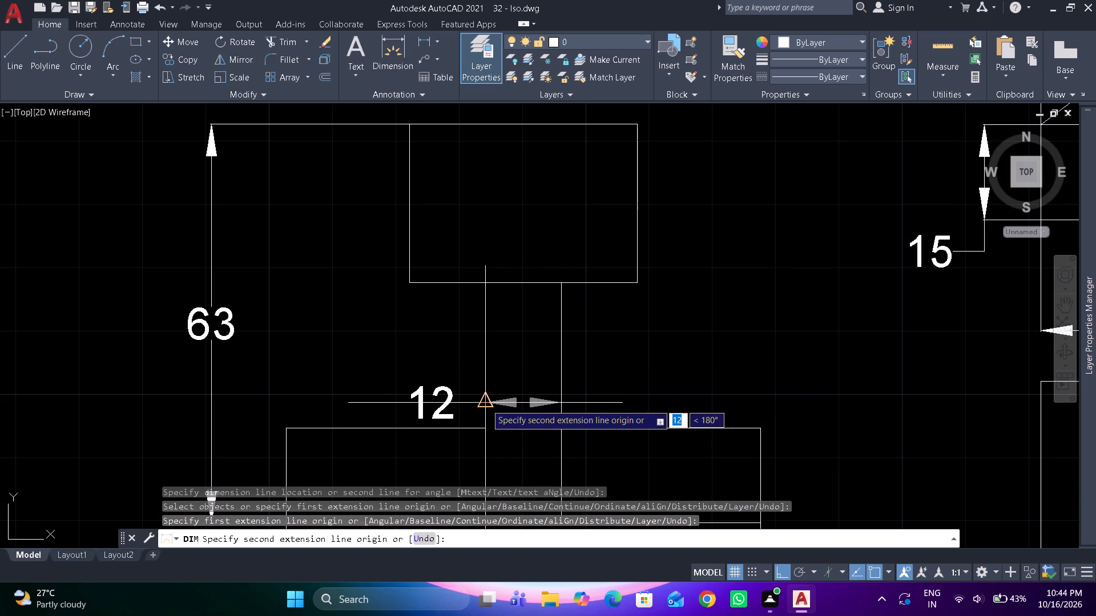
click(486, 404)
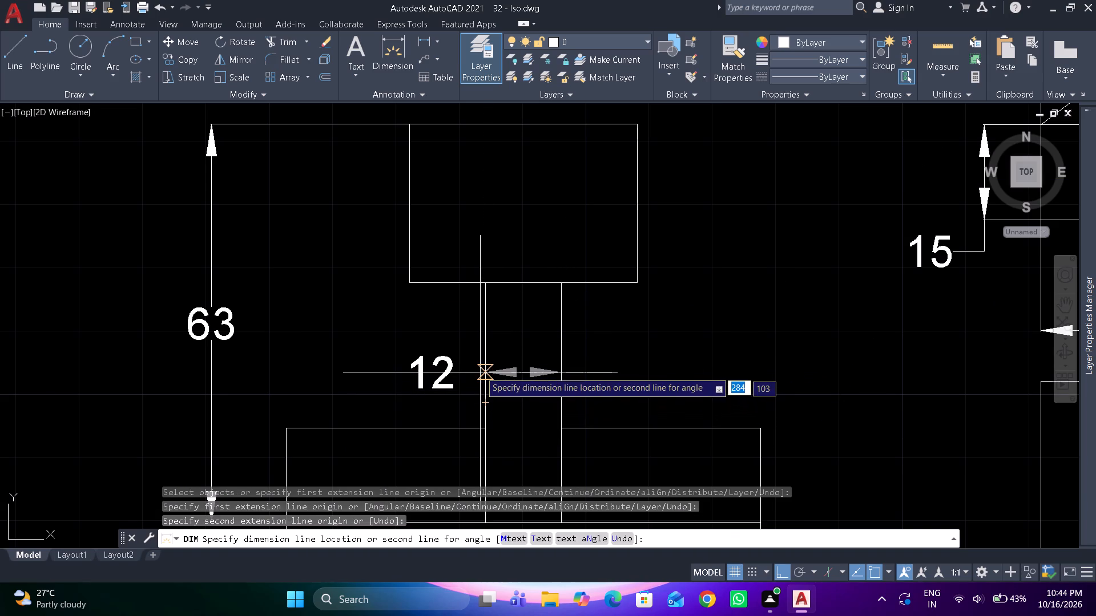
click(479, 370)
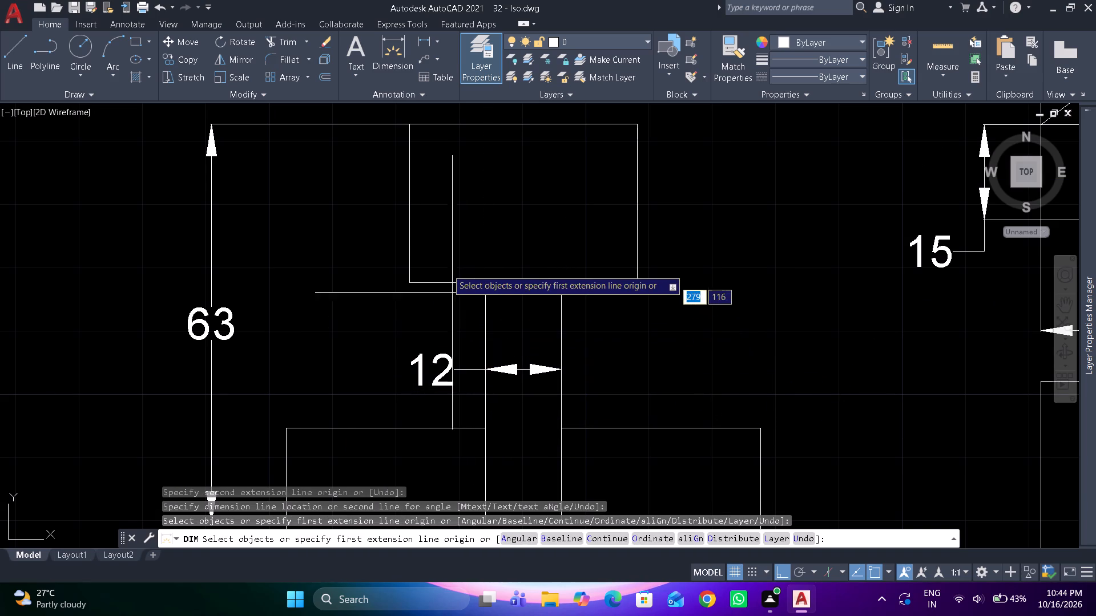
scroll(447, 263, down, 1)
scroll(444, 467, up, 1)
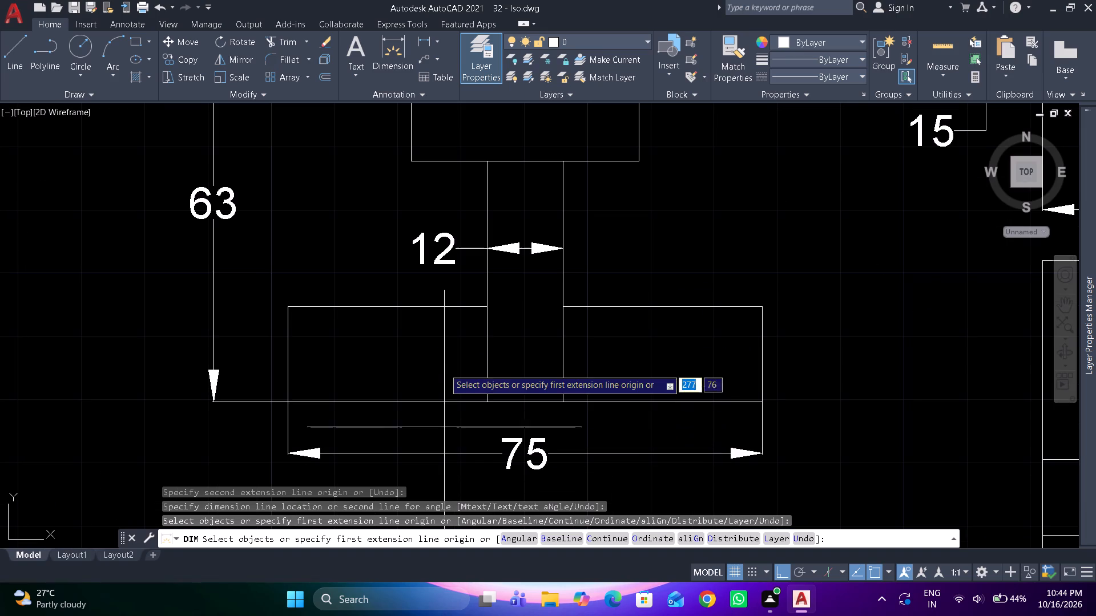
scroll(445, 350, down, 3)
key(space)
scroll(443, 348, down, 1)
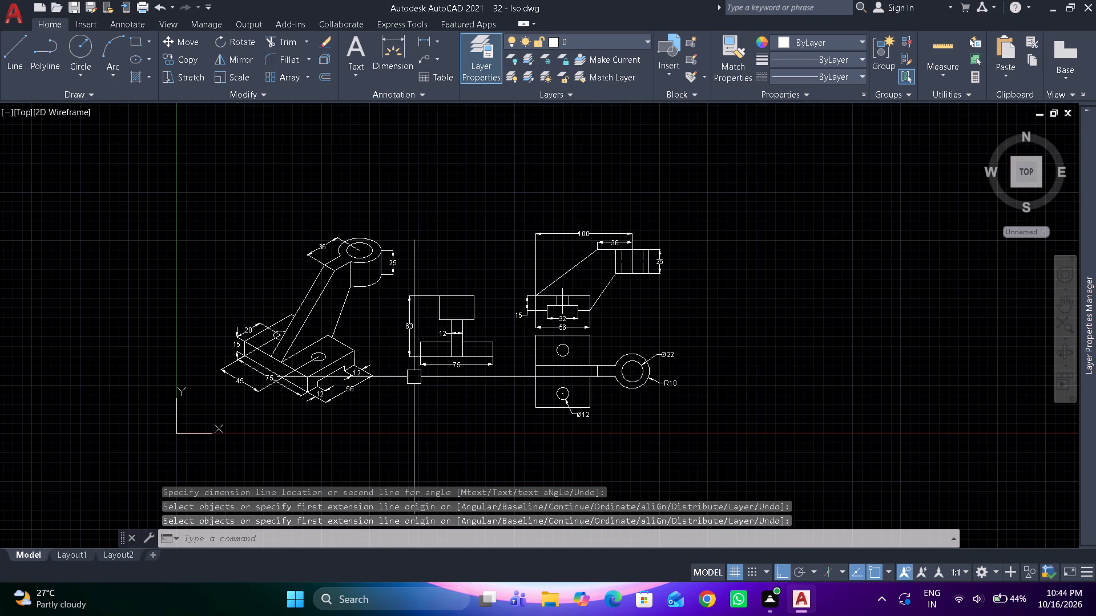
Save the drawing.
key(ctrl+s)
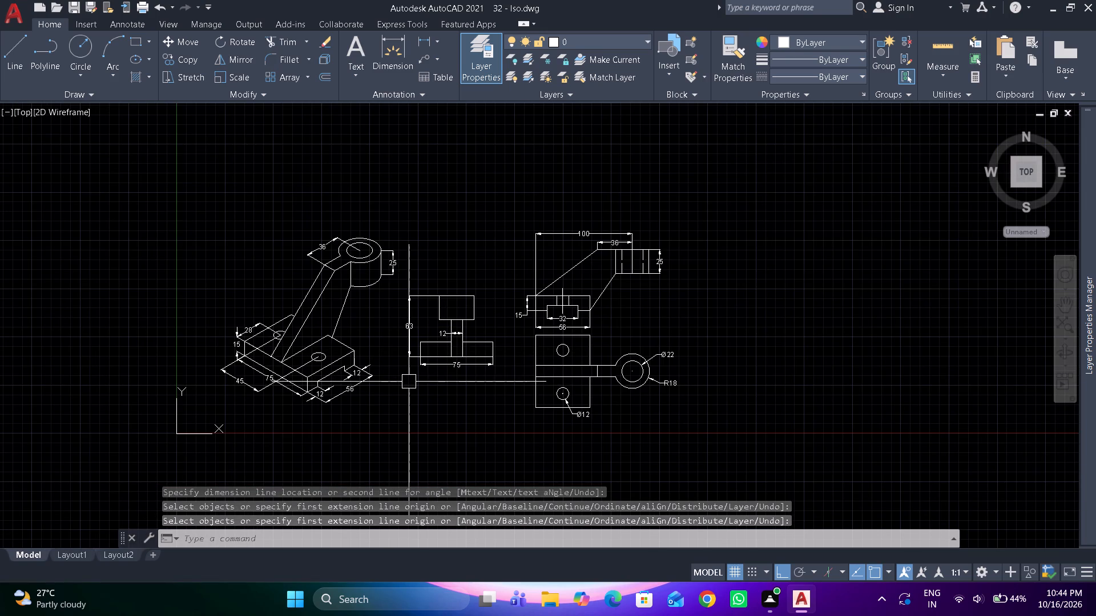
Set the plot window around the isometric view and all three orthographic views, and preview the plot.
key(ctrl+p)
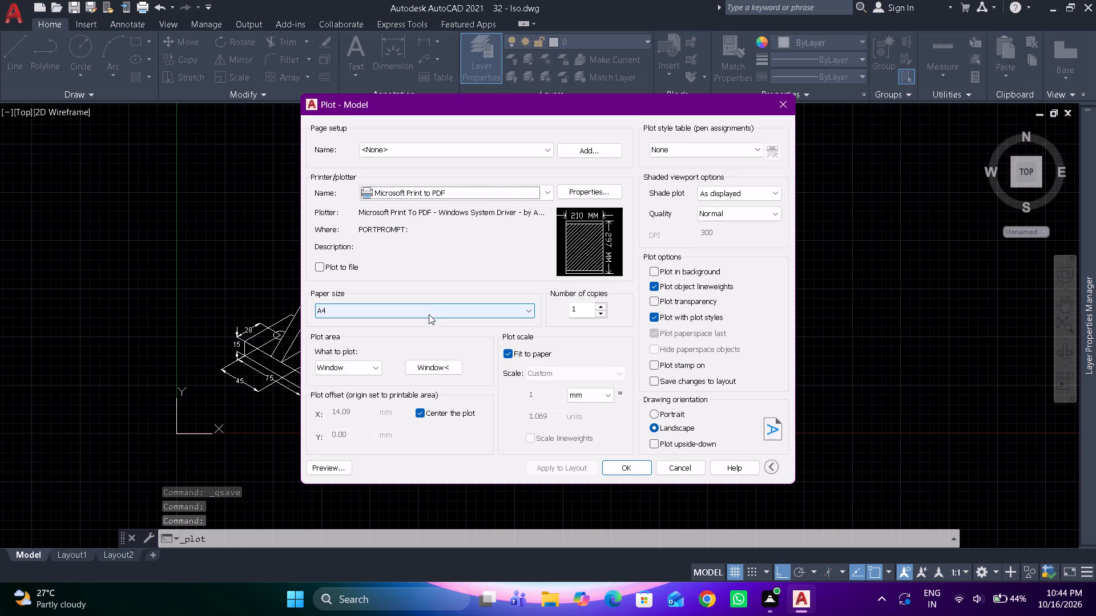
click(425, 366)
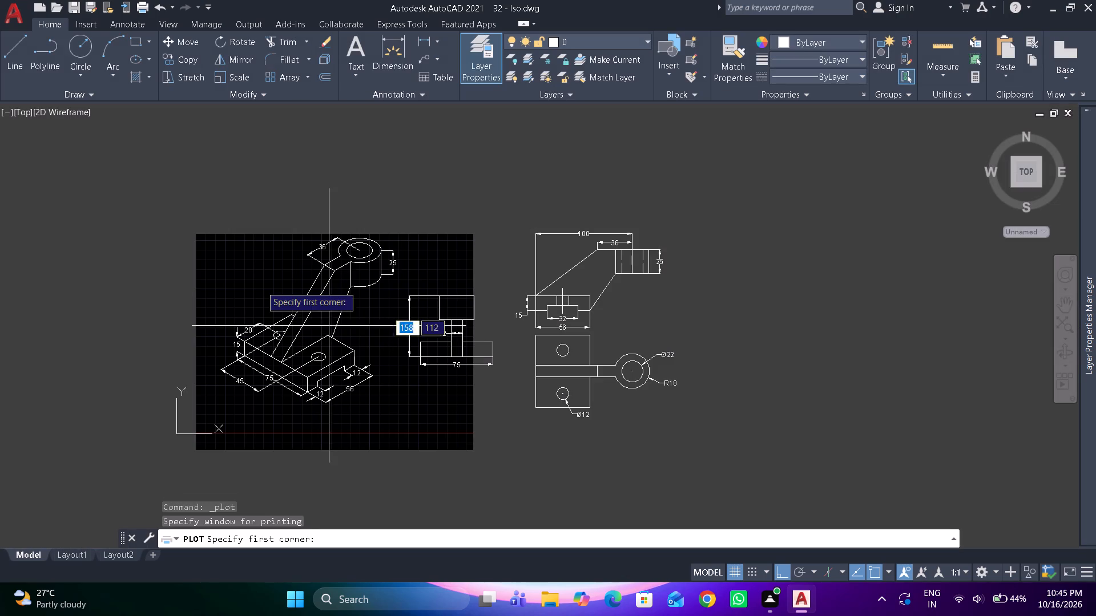
click(215, 214)
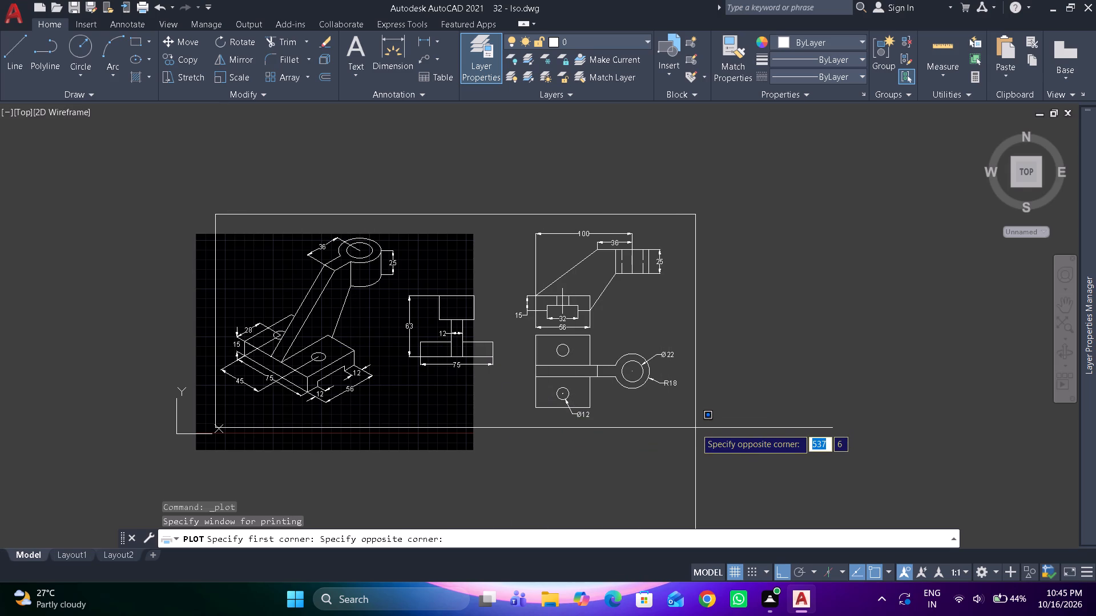
click(695, 428)
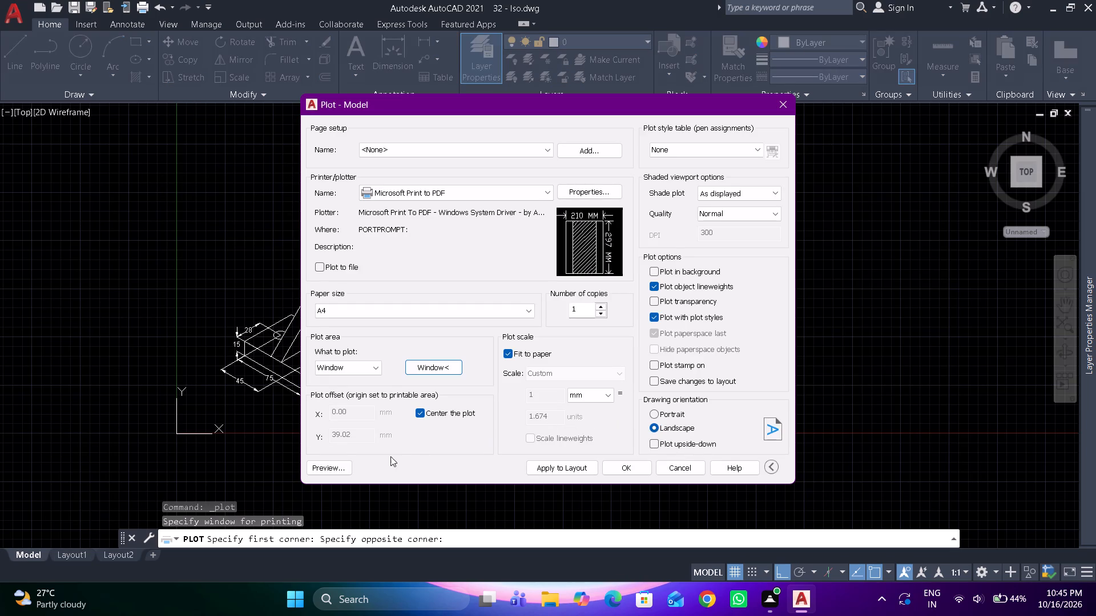
click(334, 463)
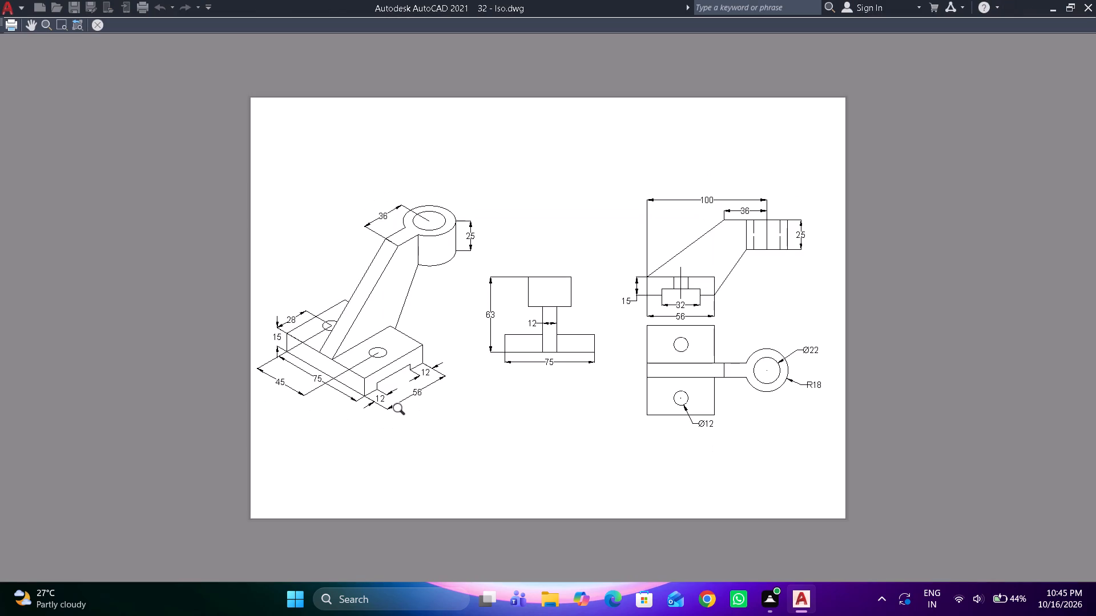
key(Escape)
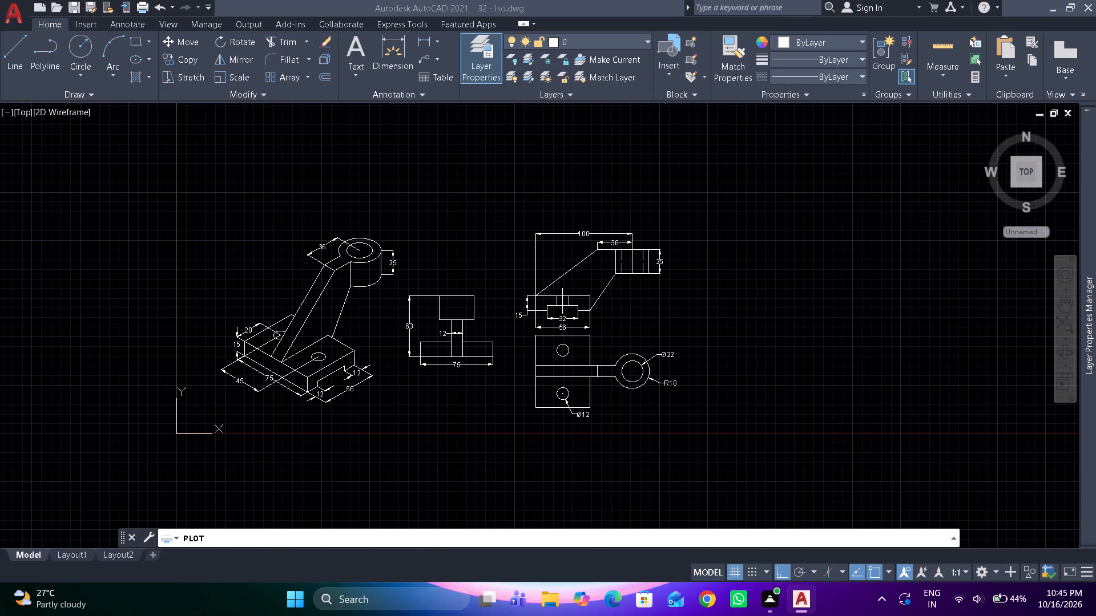
Plot the drawing to a PDF named 32 - Iso in the WFH folder.
click(605, 466)
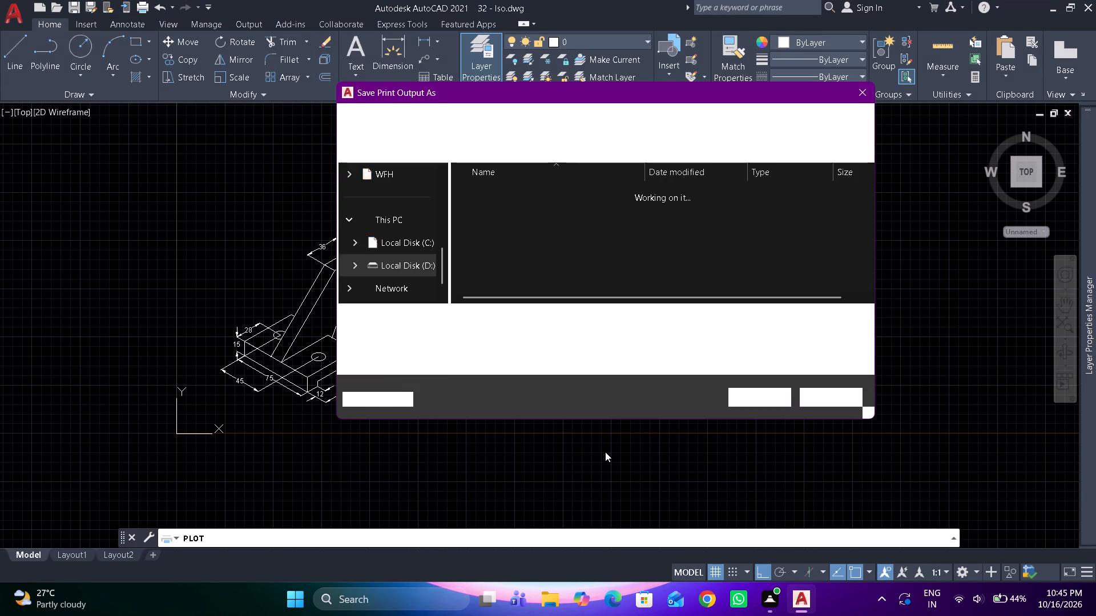
text(32 -)
key(space)
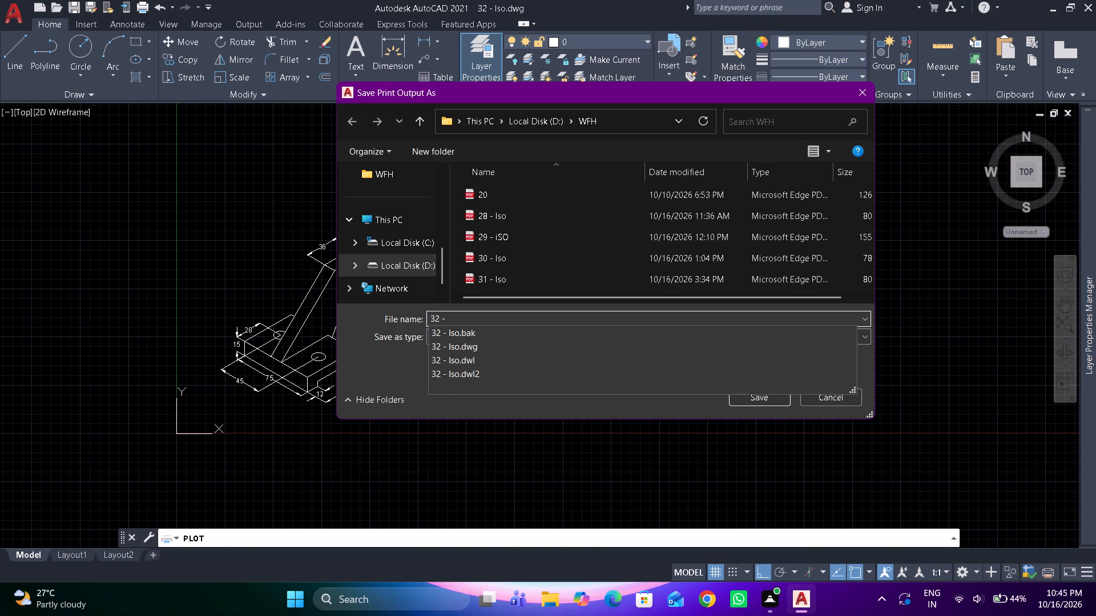
text(Iso)
key(Return)
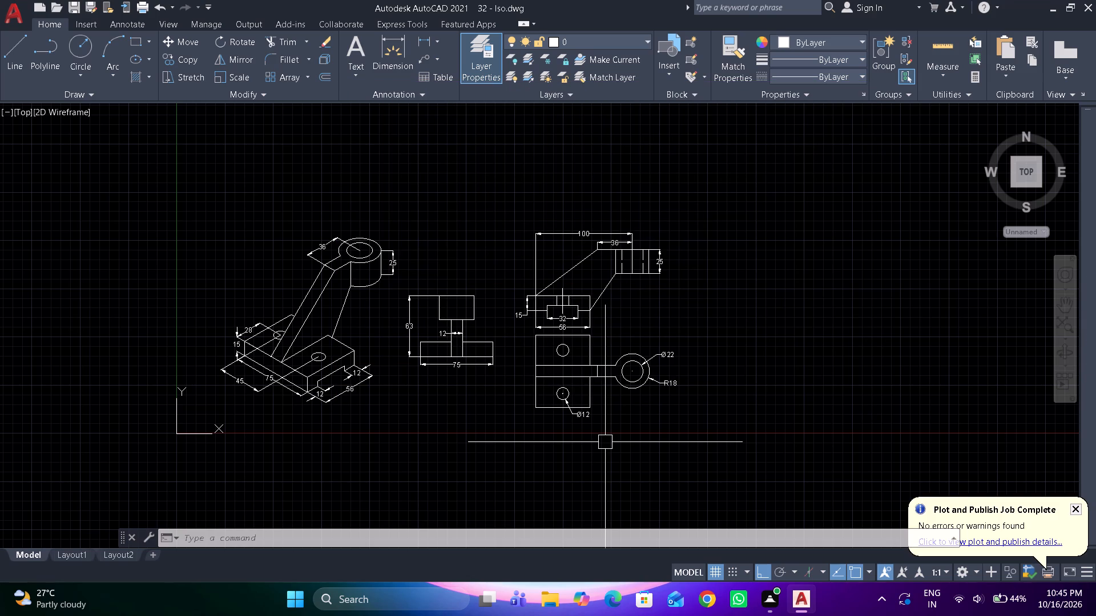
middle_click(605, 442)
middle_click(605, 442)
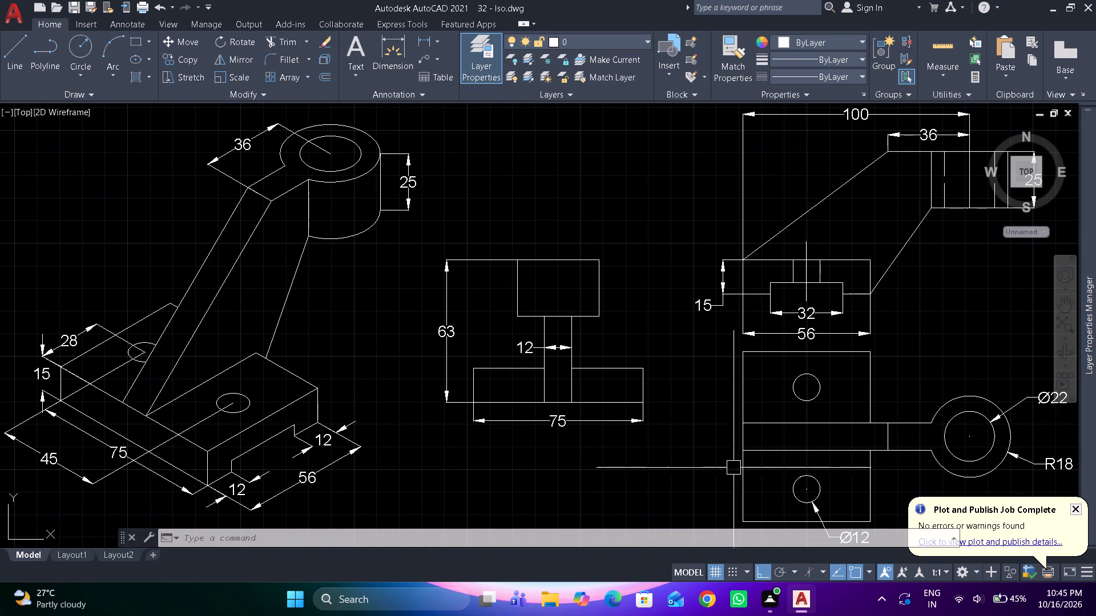